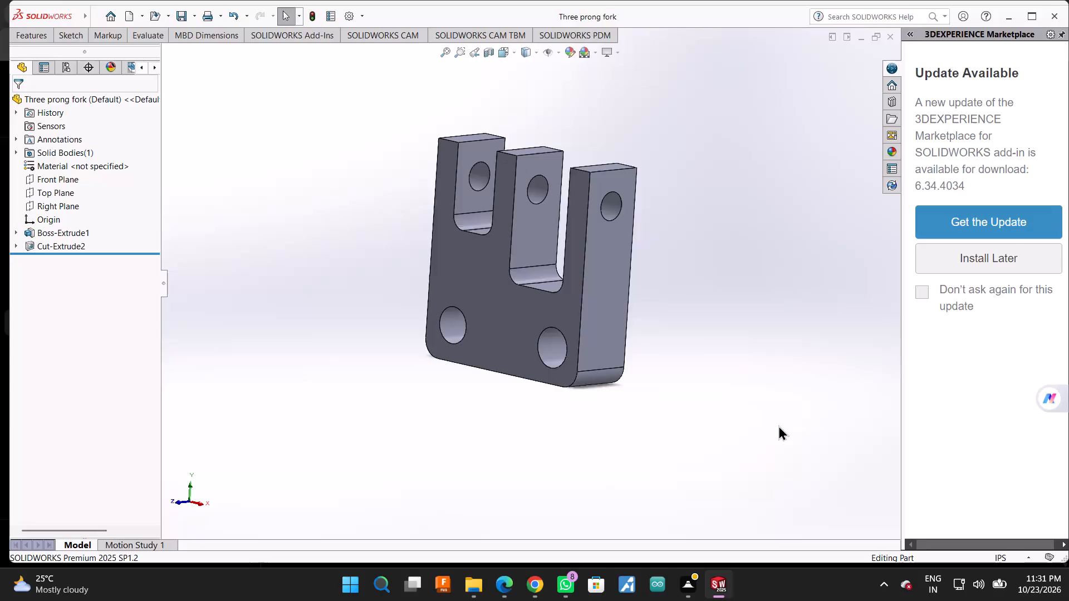
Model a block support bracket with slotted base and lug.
Create a new part document.
{"action": "left_click", "coordinate": [233, 291]}
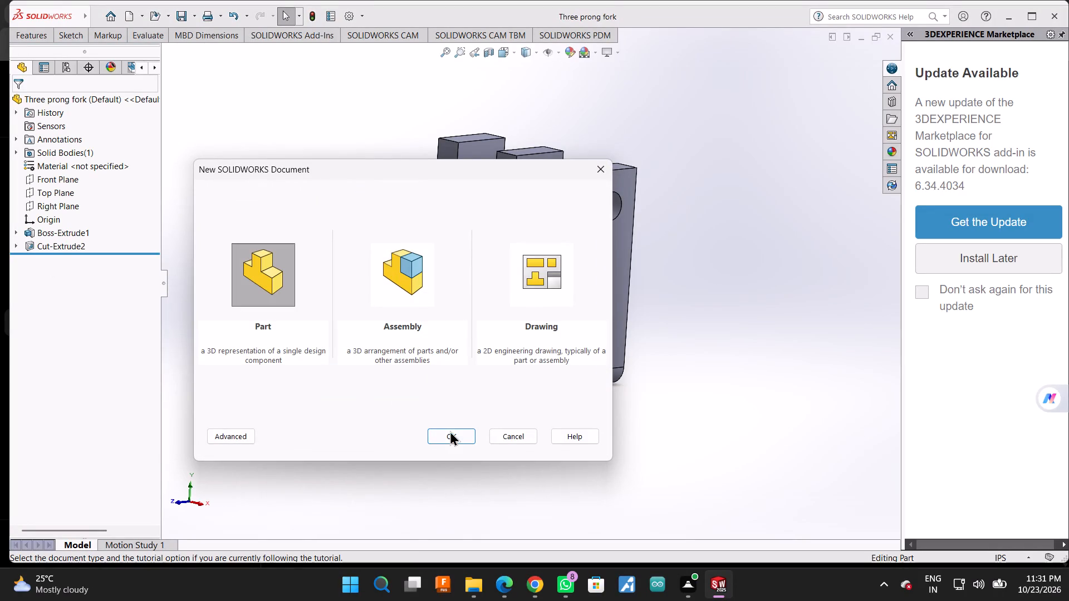
{"action": "left_click", "coordinate": [453, 435]}
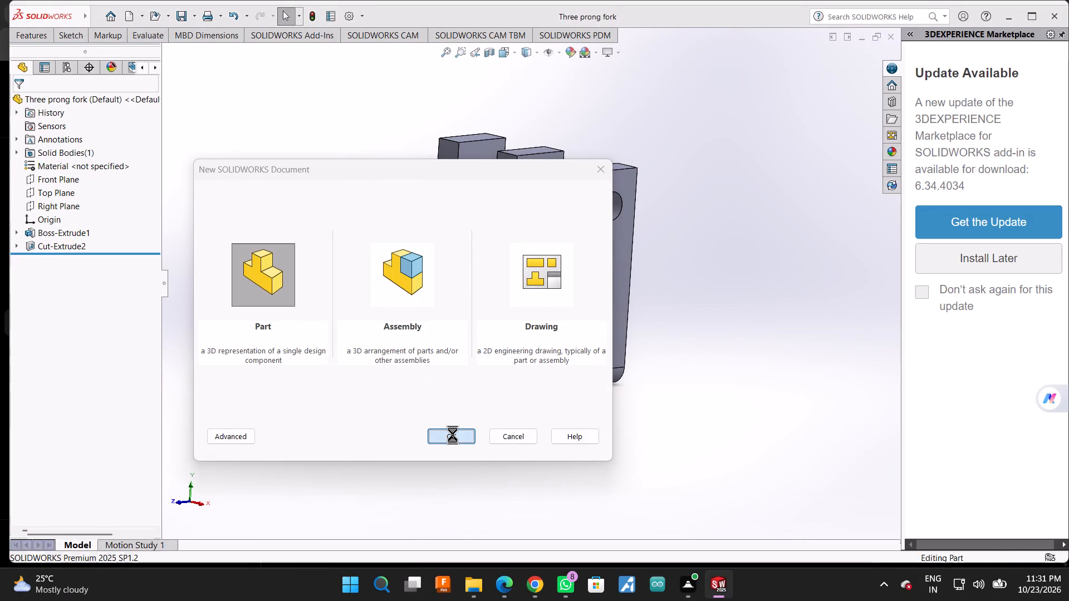
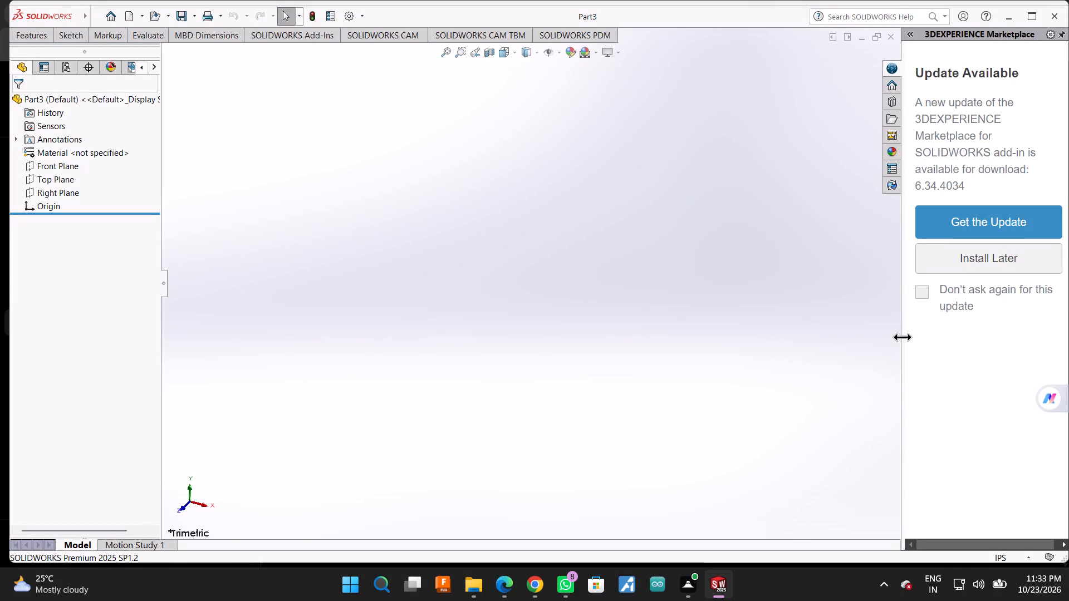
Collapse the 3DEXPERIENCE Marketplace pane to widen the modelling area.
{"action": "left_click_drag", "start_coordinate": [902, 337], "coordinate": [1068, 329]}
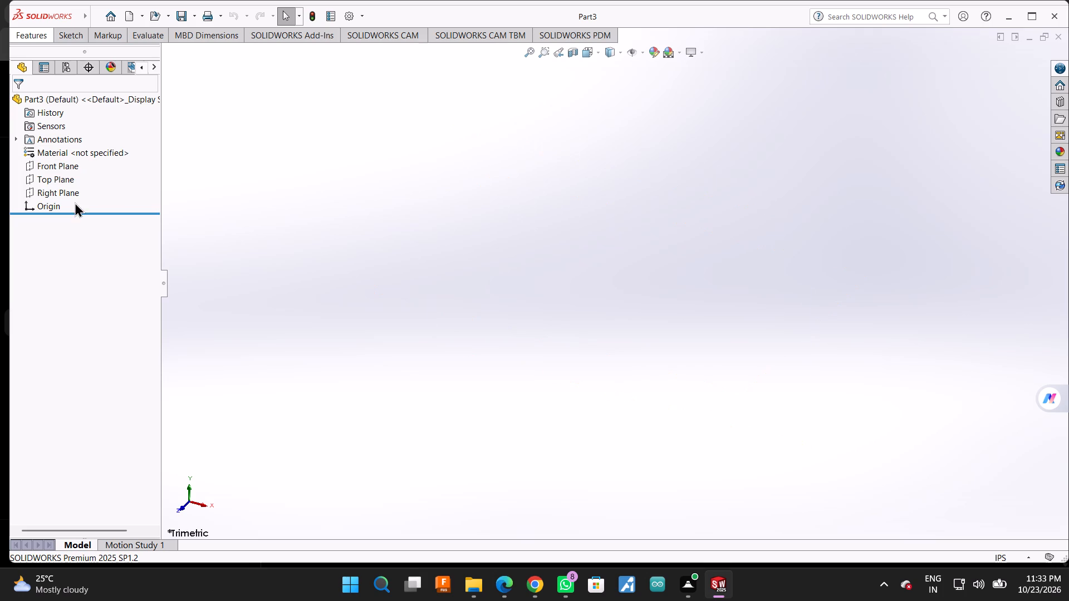
Start a new sketch on the Top Plane with the Line tool.
{"action": "left_click", "coordinate": [59, 178]}
{"action": "left_click", "coordinate": [528, 285]}
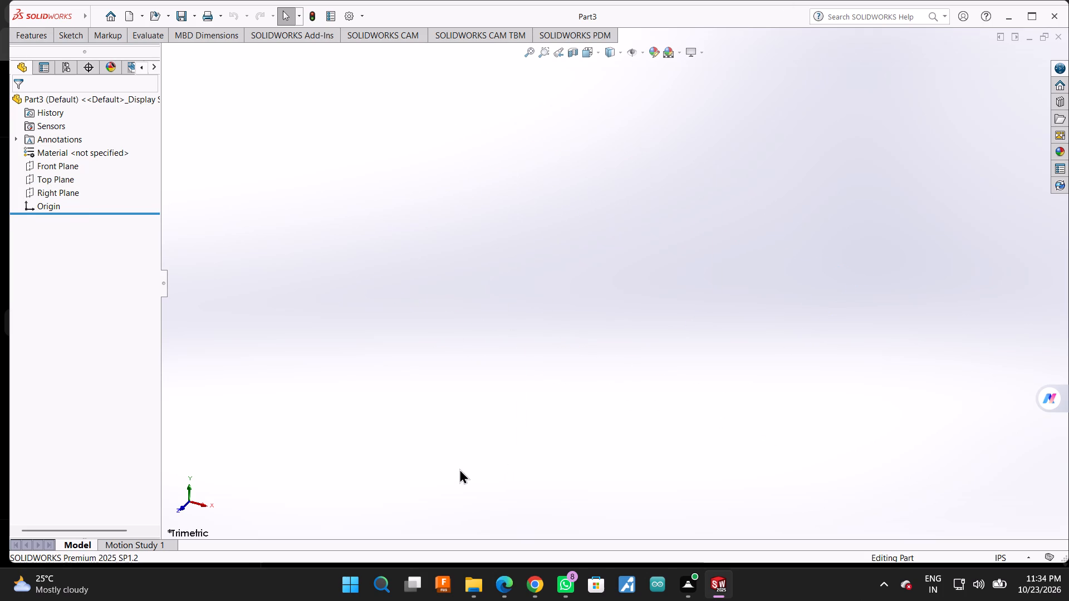
{"action": "scroll", "coordinate": [456, 487], "scroll_direction": "up", "scroll_amount": 5}
{"action": "scroll", "coordinate": [464, 453], "scroll_direction": "down", "scroll_amount": 2}
{"action": "left_click", "coordinate": [40, 180]}
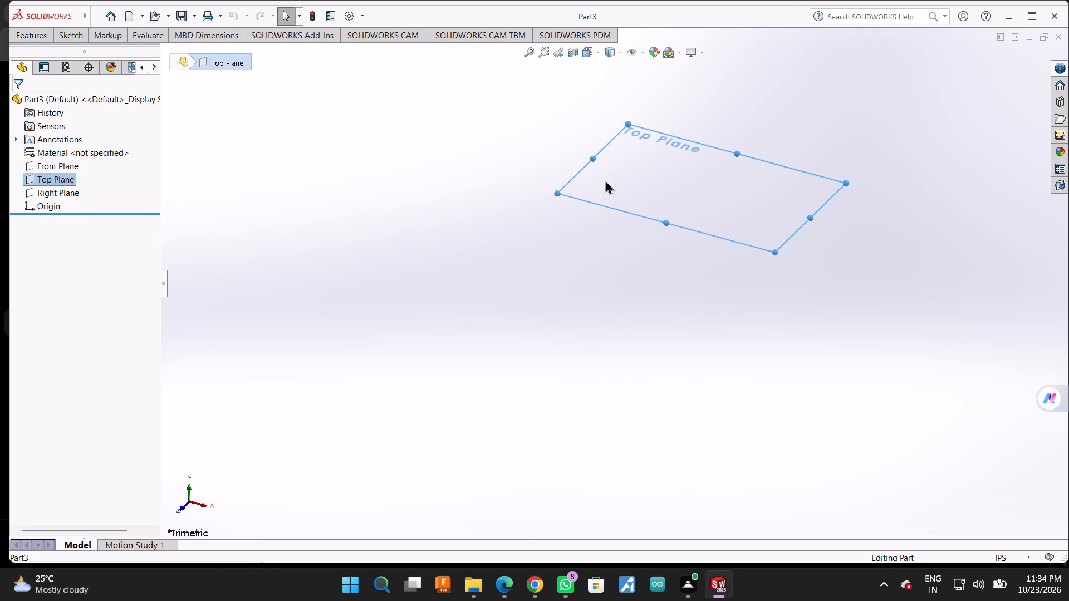
{"action": "left_click", "coordinate": [605, 179]}
{"action": "left_click", "coordinate": [60, 33]}
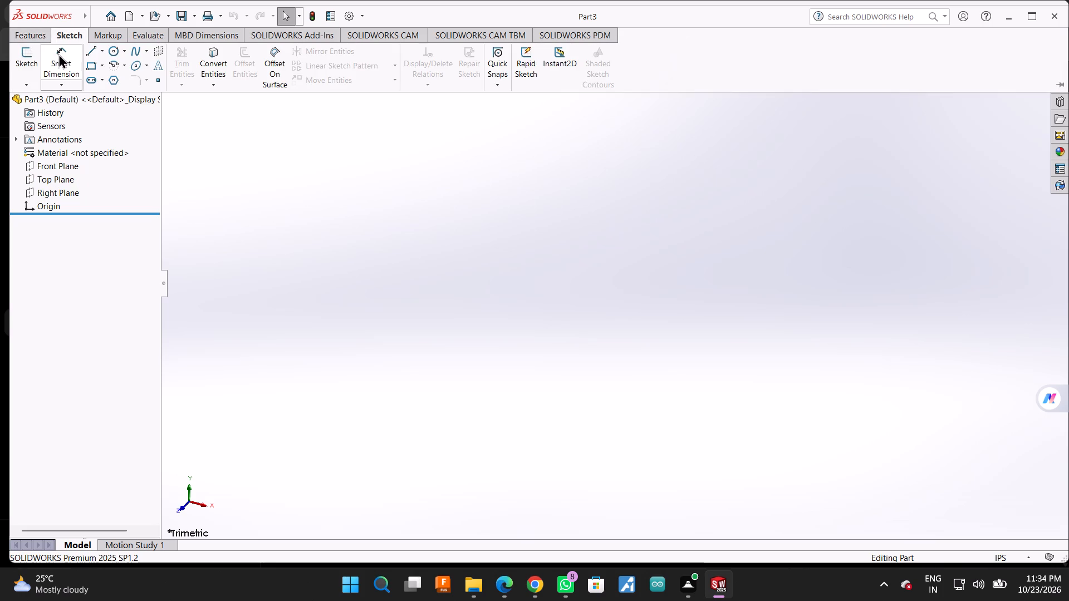
{"action": "left_click", "coordinate": [95, 50]}
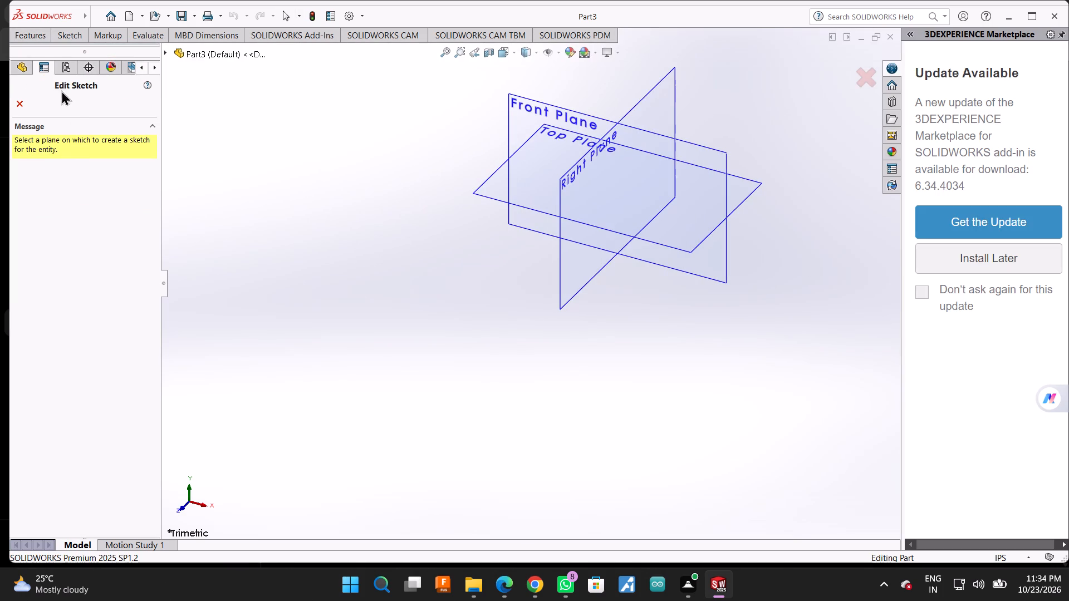
{"action": "left_click", "coordinate": [79, 34]}
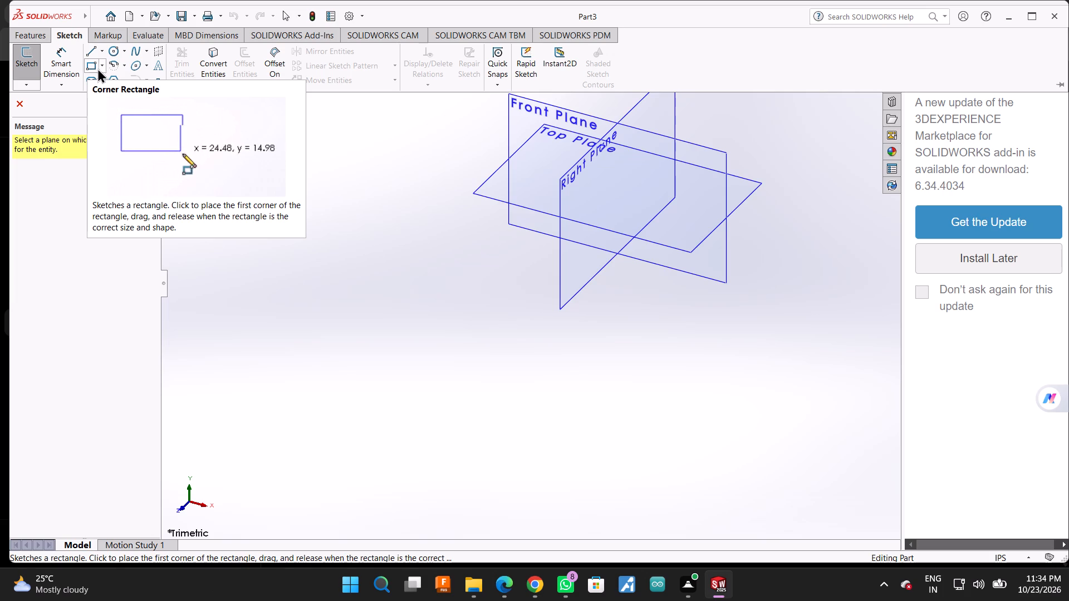
{"action": "left_click", "coordinate": [90, 50]}
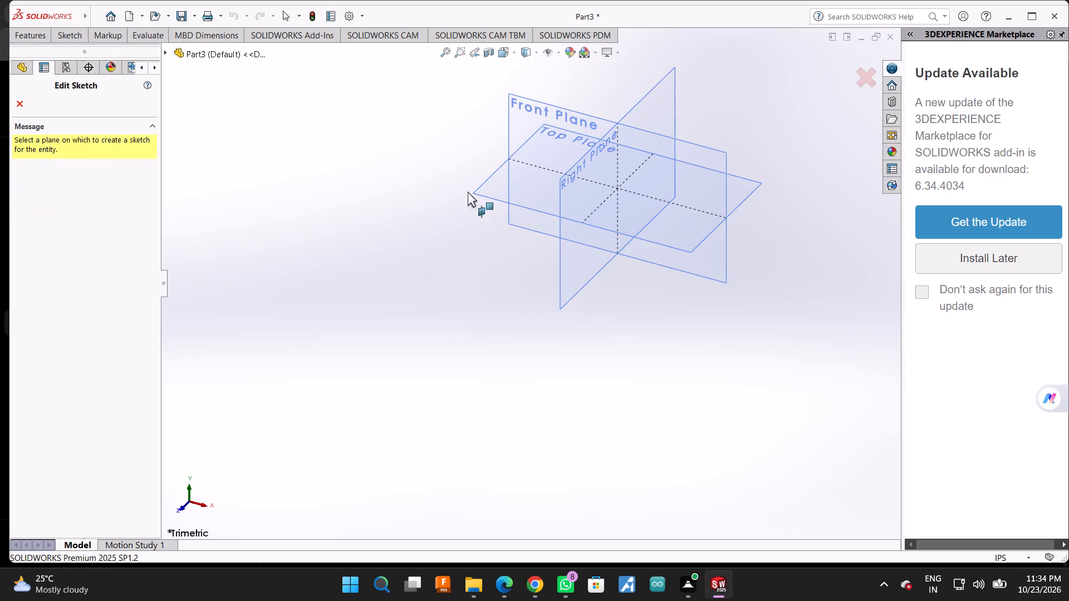
{"action": "left_click", "coordinate": [491, 176]}
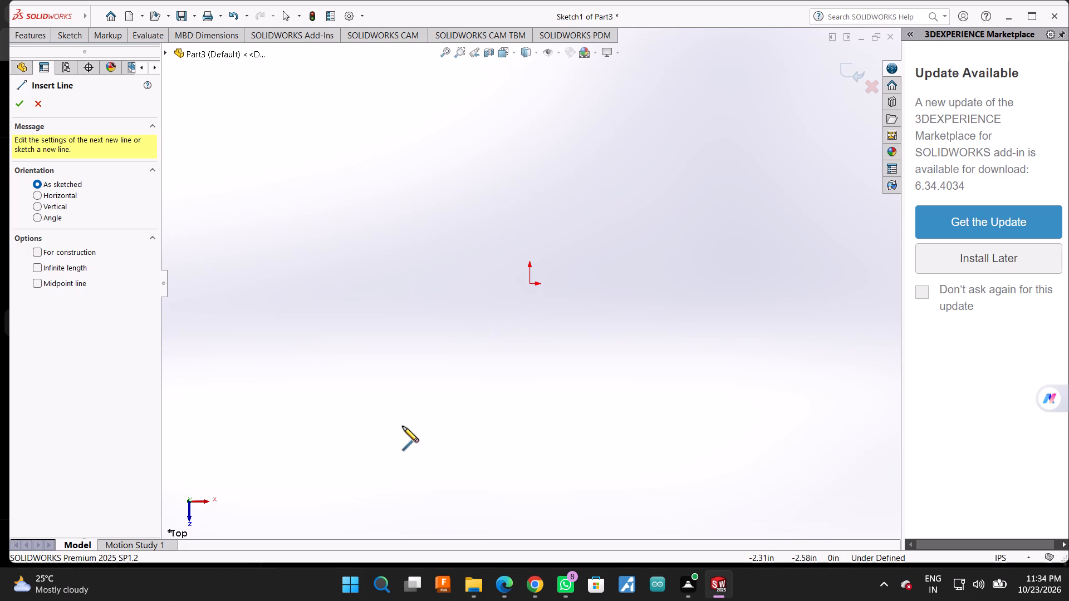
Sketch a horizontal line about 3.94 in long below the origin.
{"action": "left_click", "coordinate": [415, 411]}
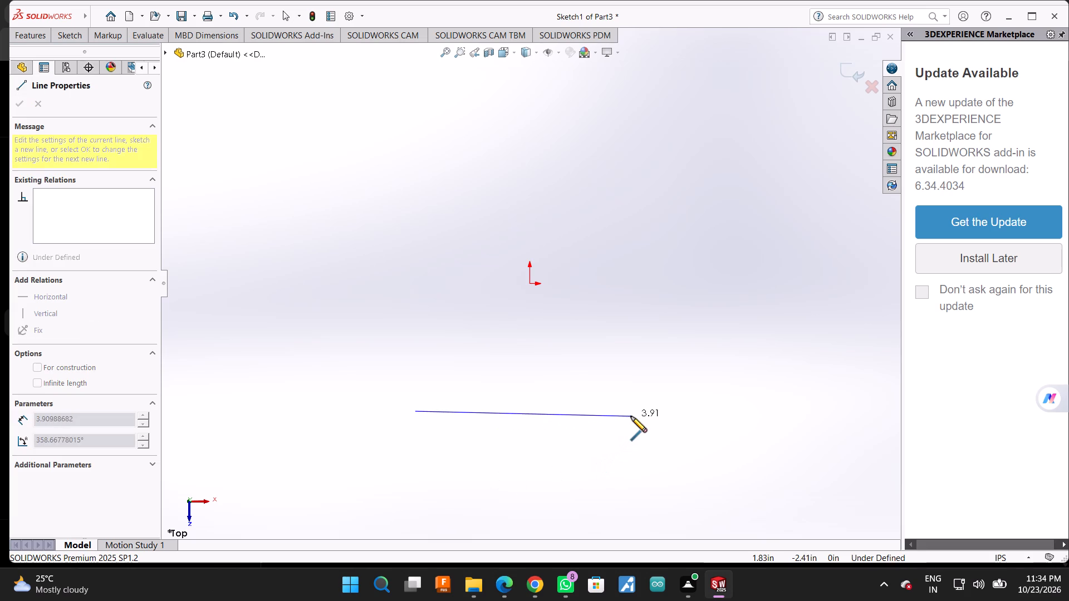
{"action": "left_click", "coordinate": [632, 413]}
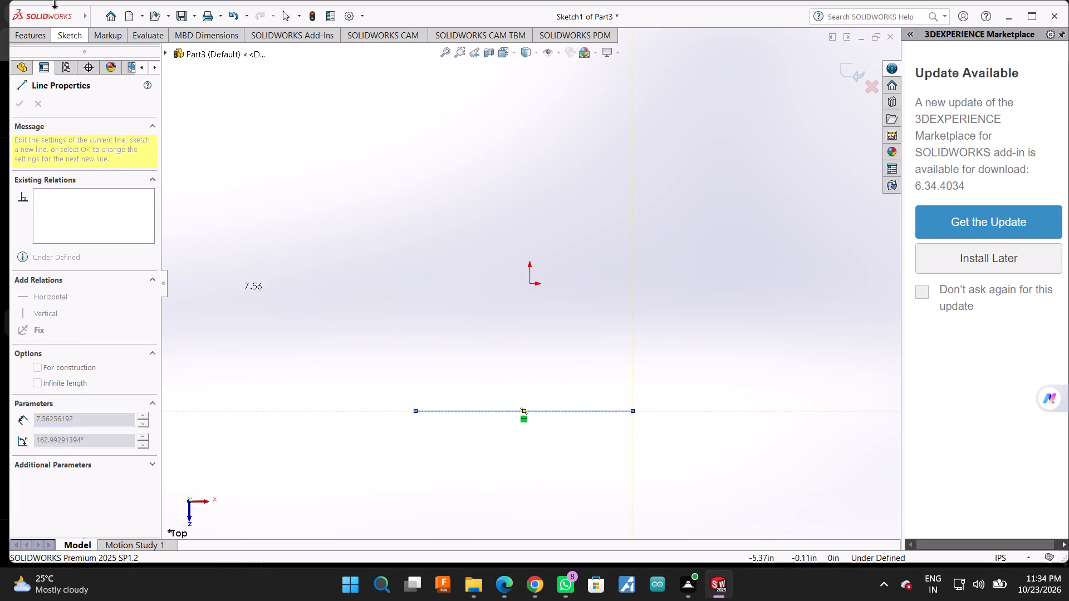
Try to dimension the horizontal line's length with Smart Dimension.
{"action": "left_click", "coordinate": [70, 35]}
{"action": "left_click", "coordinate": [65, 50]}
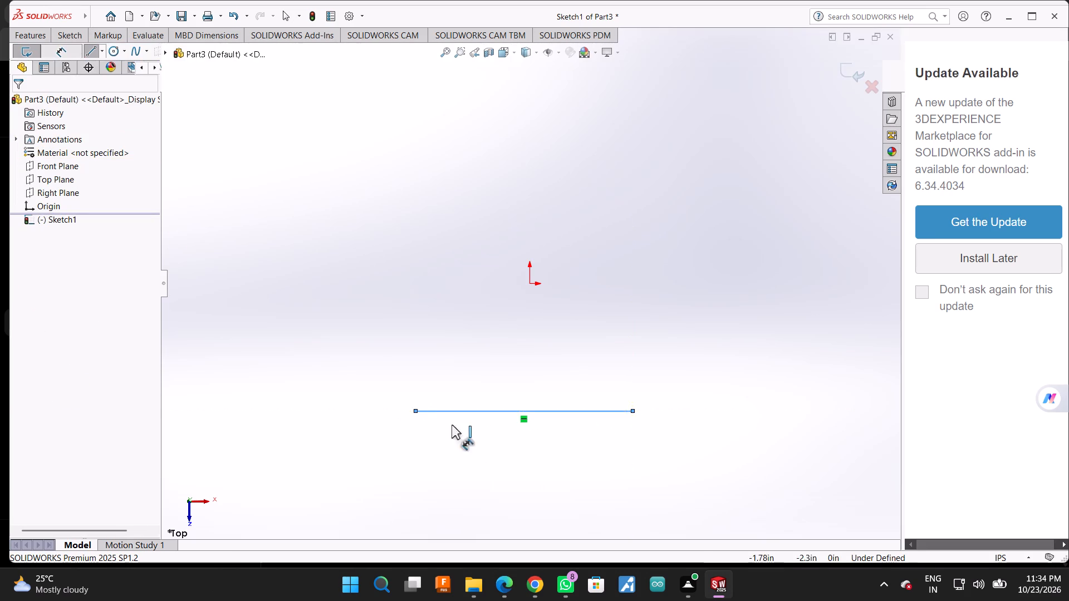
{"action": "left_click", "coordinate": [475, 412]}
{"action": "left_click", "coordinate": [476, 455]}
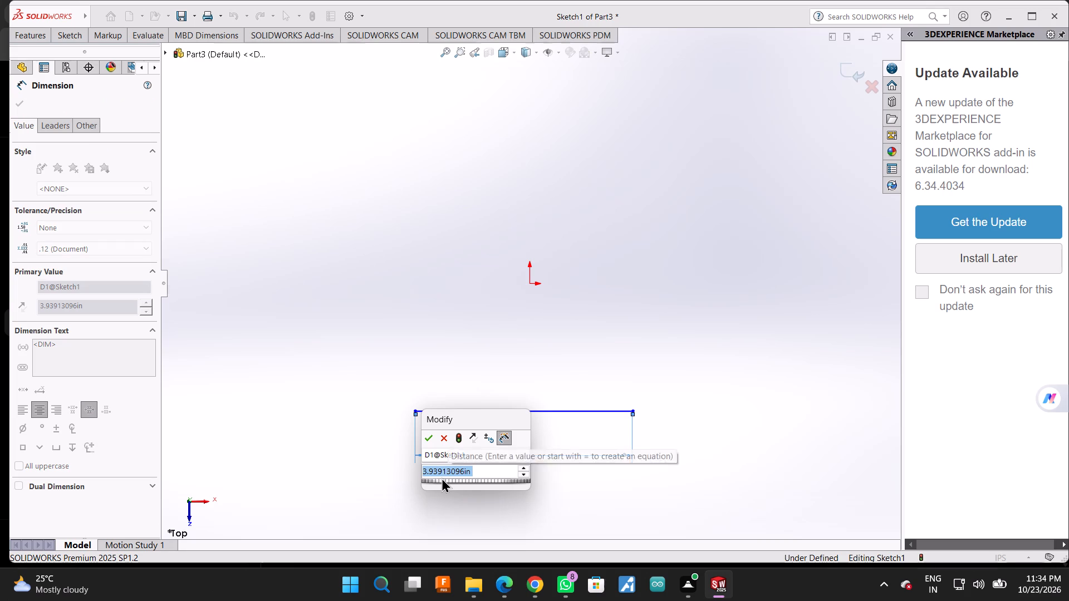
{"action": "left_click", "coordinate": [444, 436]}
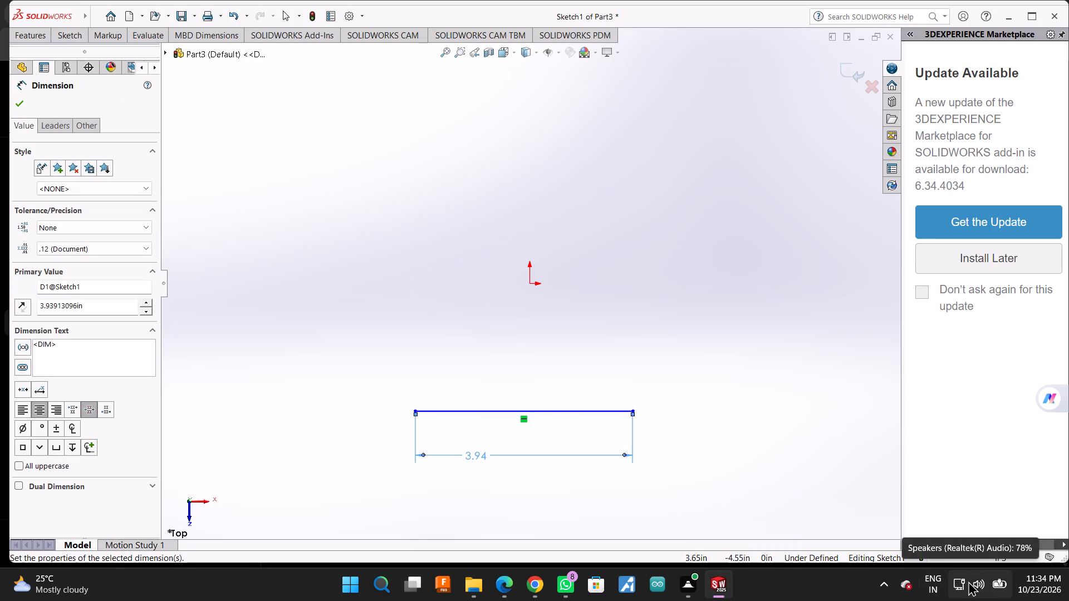
Set the document units to MMGS (millimeter, gram, second).
{"action": "left_click", "coordinate": [983, 553]}
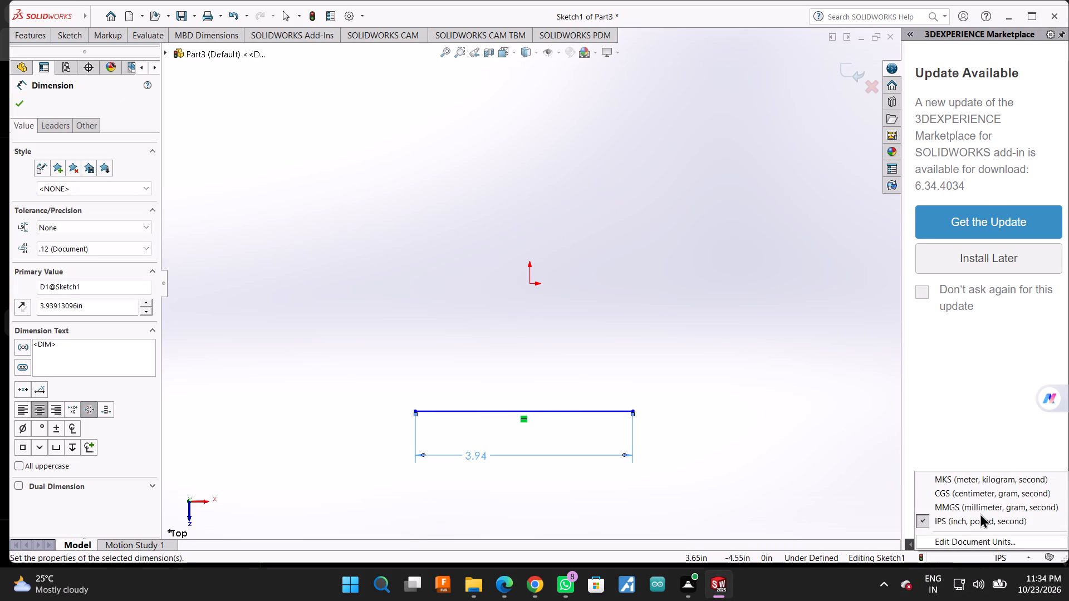
{"action": "left_click", "coordinate": [965, 513]}
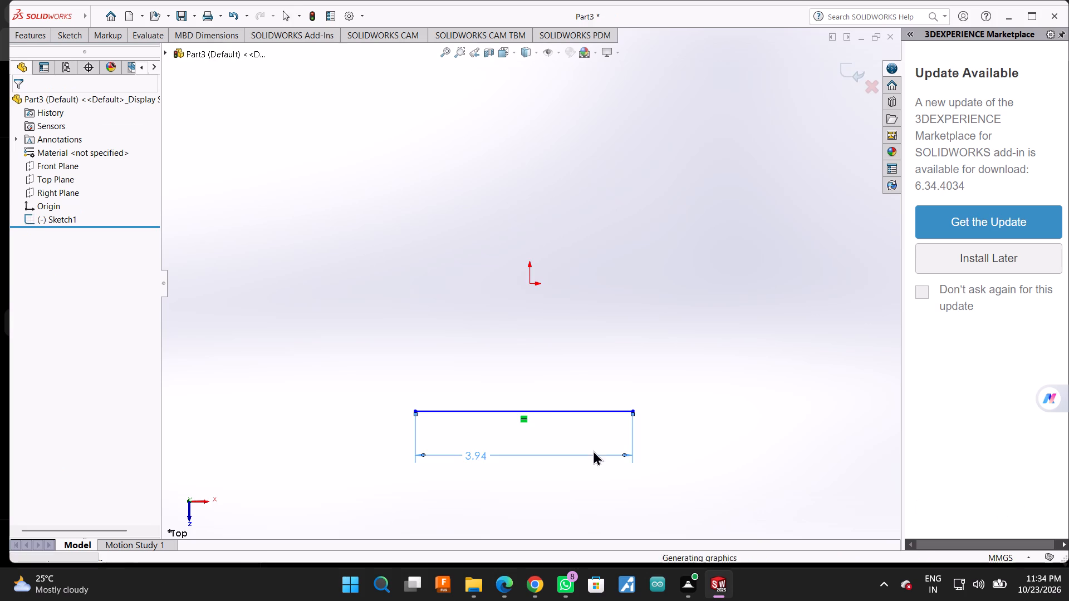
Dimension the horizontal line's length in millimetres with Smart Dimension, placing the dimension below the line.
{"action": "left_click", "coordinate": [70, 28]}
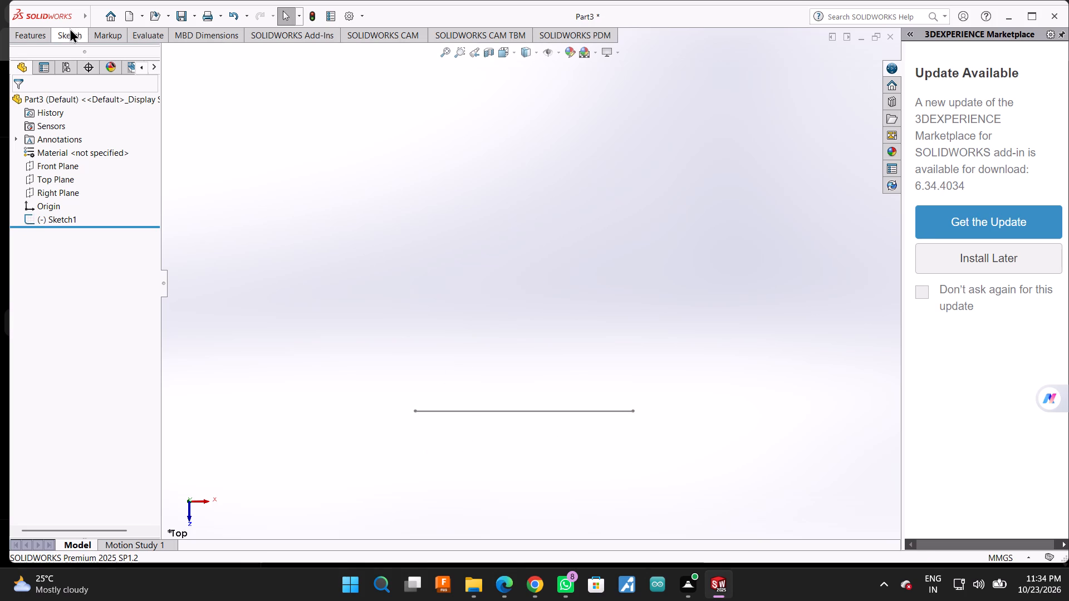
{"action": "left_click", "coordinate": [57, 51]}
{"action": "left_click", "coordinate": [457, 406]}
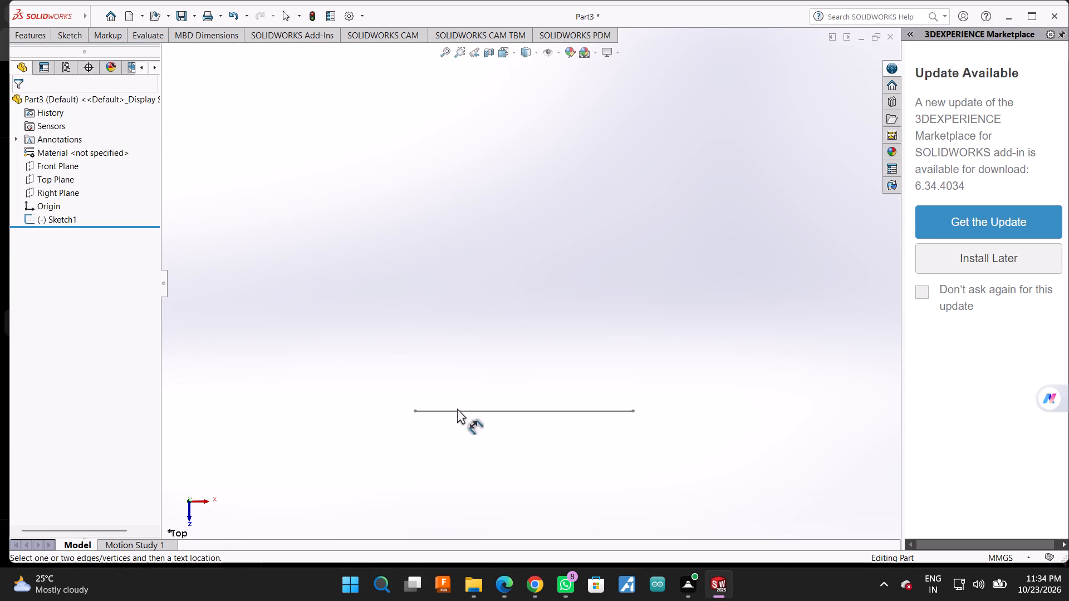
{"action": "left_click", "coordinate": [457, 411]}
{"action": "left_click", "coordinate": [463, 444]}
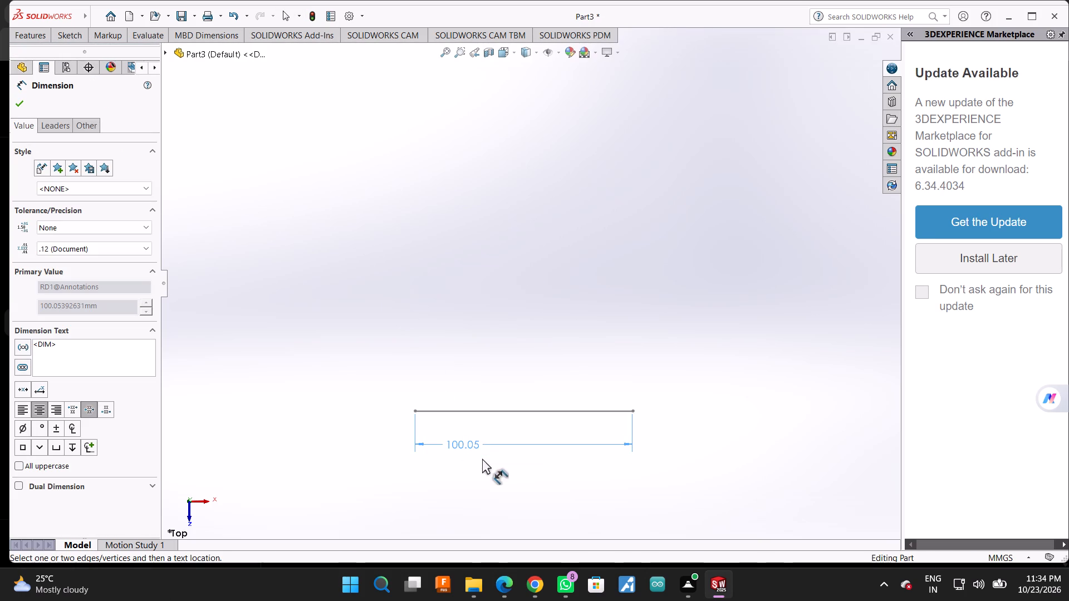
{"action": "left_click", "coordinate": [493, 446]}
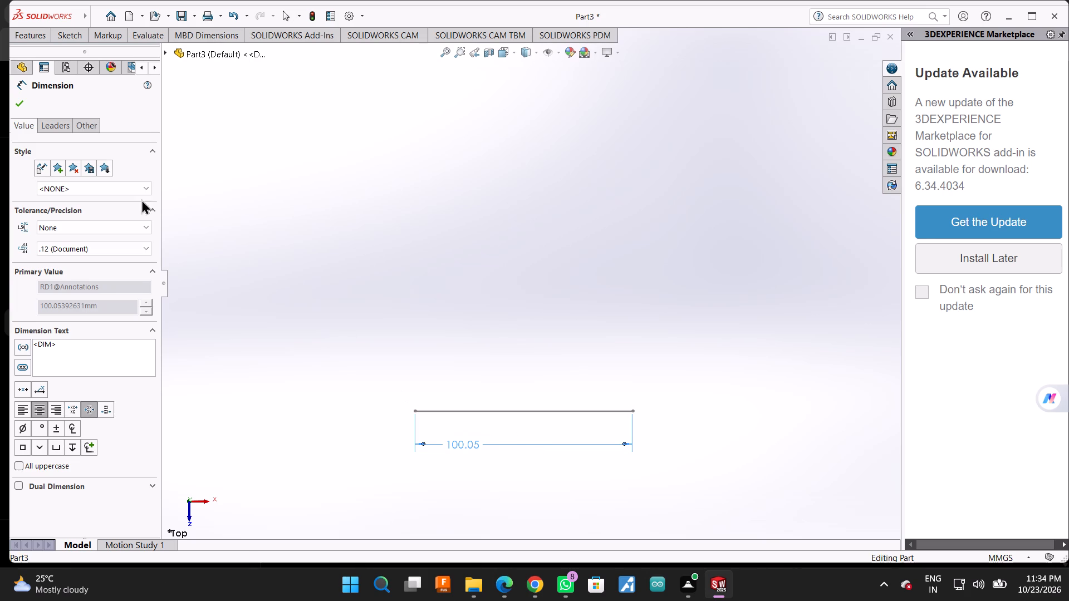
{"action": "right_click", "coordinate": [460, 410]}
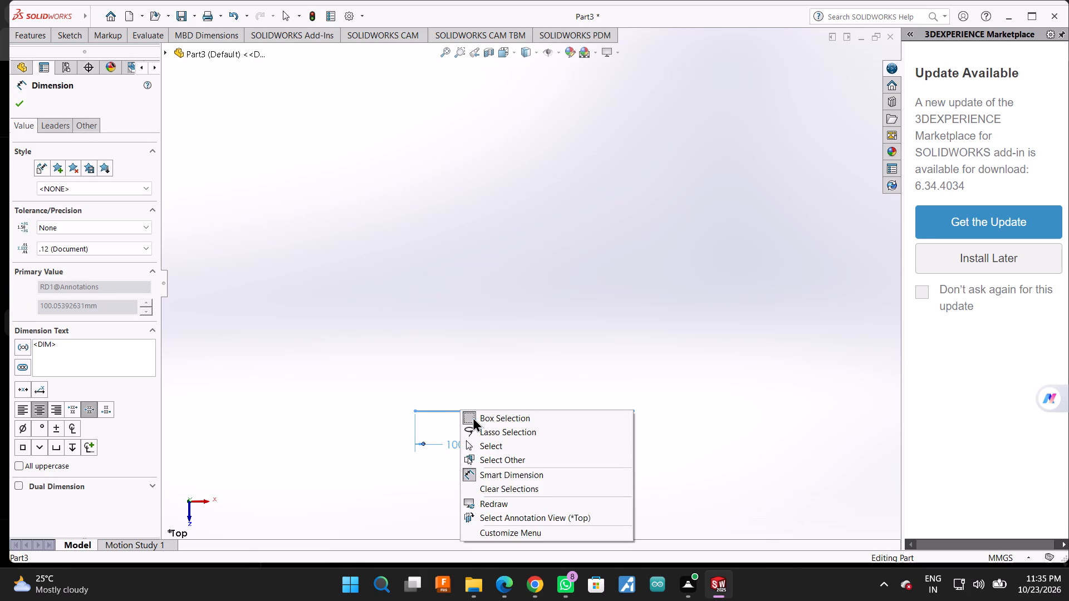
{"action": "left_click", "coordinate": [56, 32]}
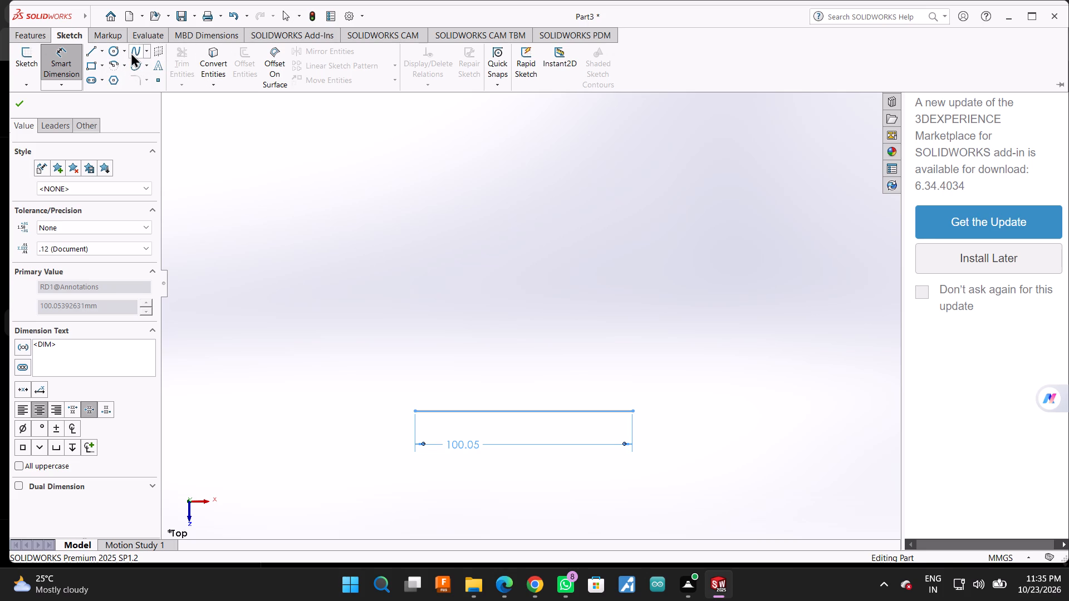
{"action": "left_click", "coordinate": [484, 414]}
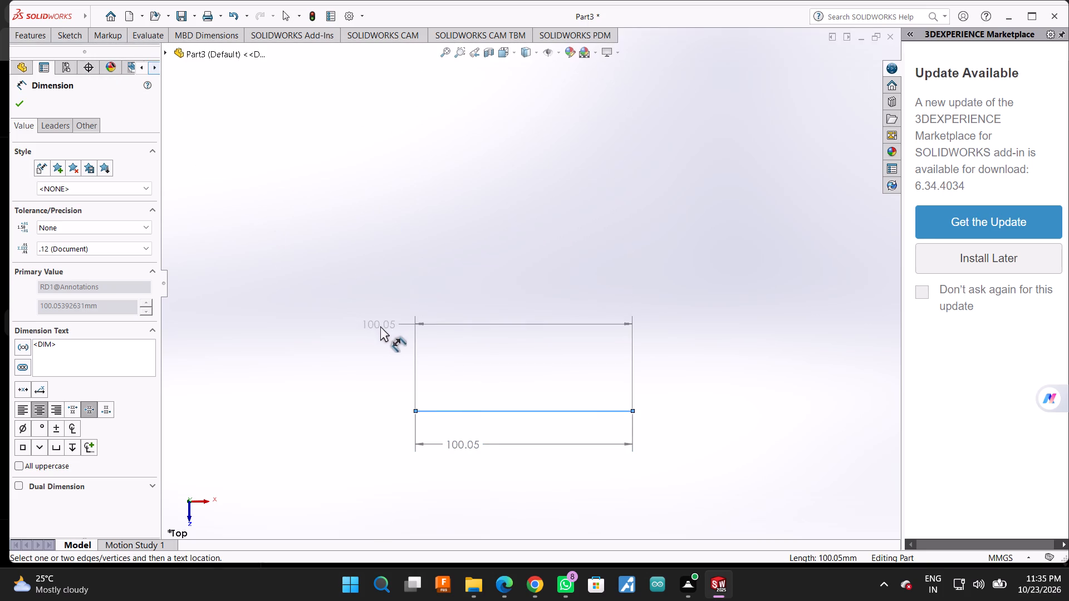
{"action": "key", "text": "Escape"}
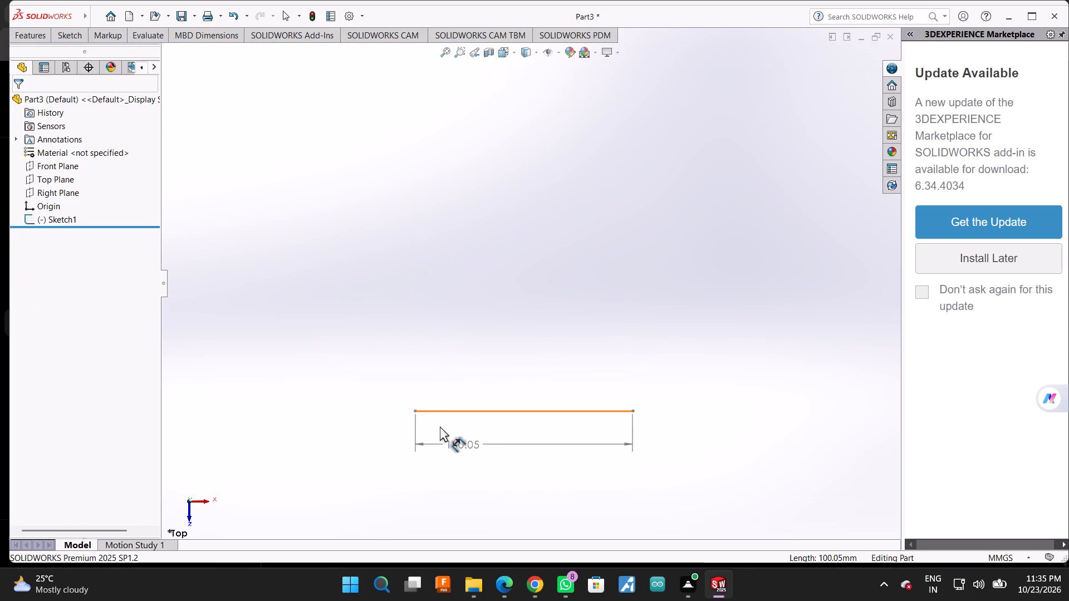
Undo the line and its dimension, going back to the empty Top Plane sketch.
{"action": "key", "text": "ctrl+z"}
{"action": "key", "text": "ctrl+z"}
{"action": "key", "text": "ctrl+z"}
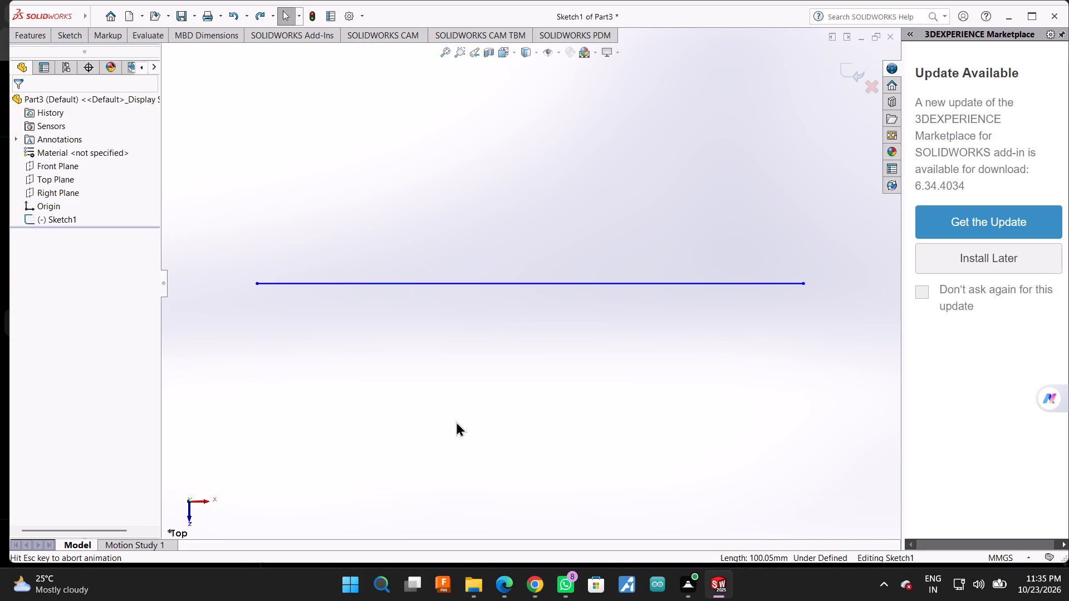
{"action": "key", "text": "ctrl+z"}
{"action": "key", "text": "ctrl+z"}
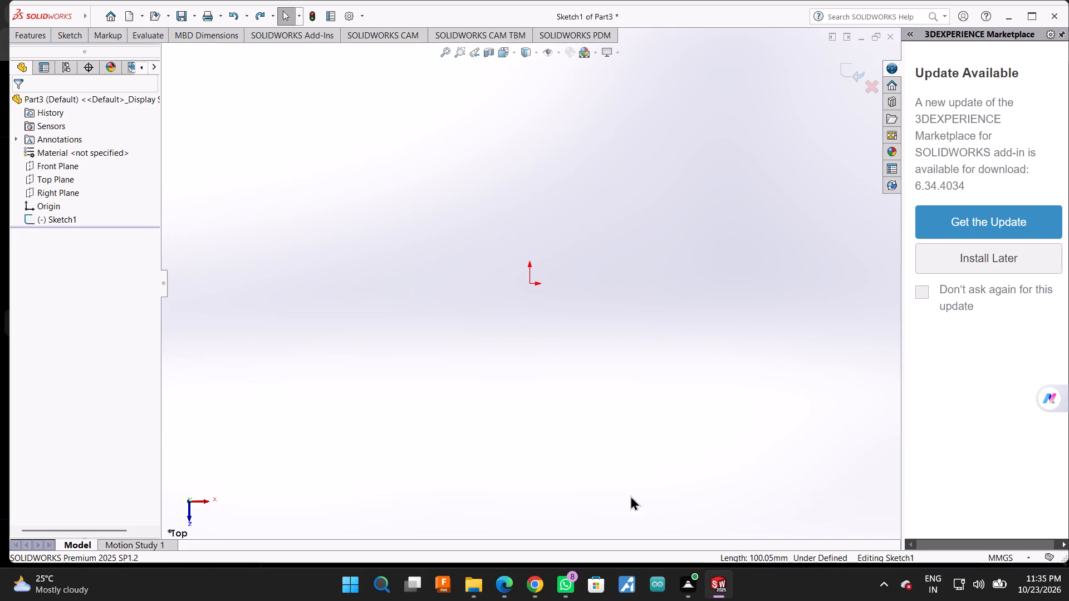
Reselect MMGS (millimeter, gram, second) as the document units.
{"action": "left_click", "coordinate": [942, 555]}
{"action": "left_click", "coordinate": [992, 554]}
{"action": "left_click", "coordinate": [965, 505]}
Sketch a horizontal line about 131 mm long below the origin.
{"action": "left_click", "coordinate": [60, 41]}
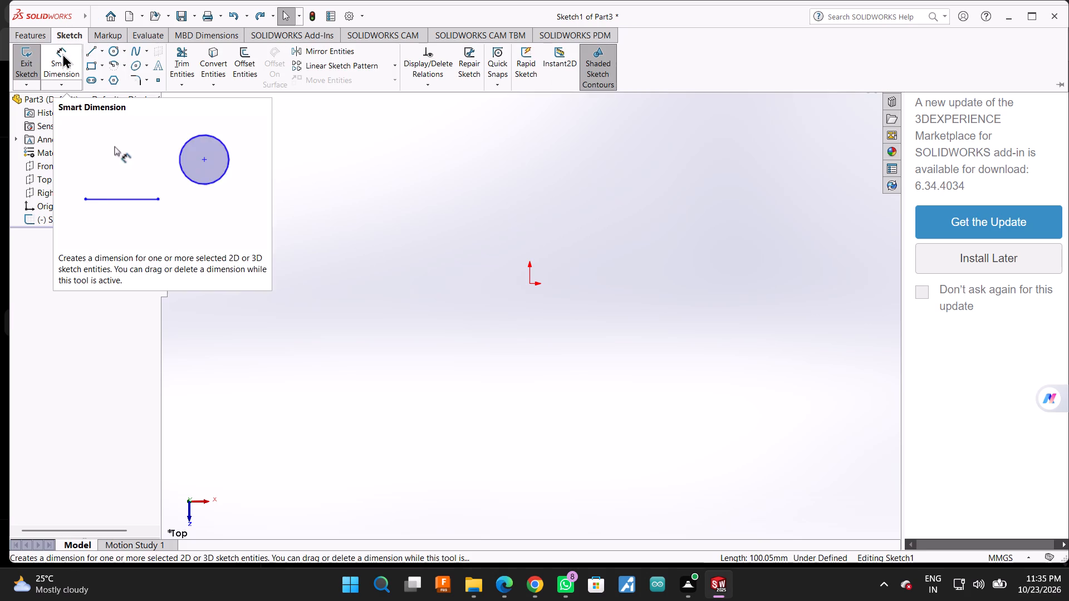
{"action": "left_click", "coordinate": [89, 51]}
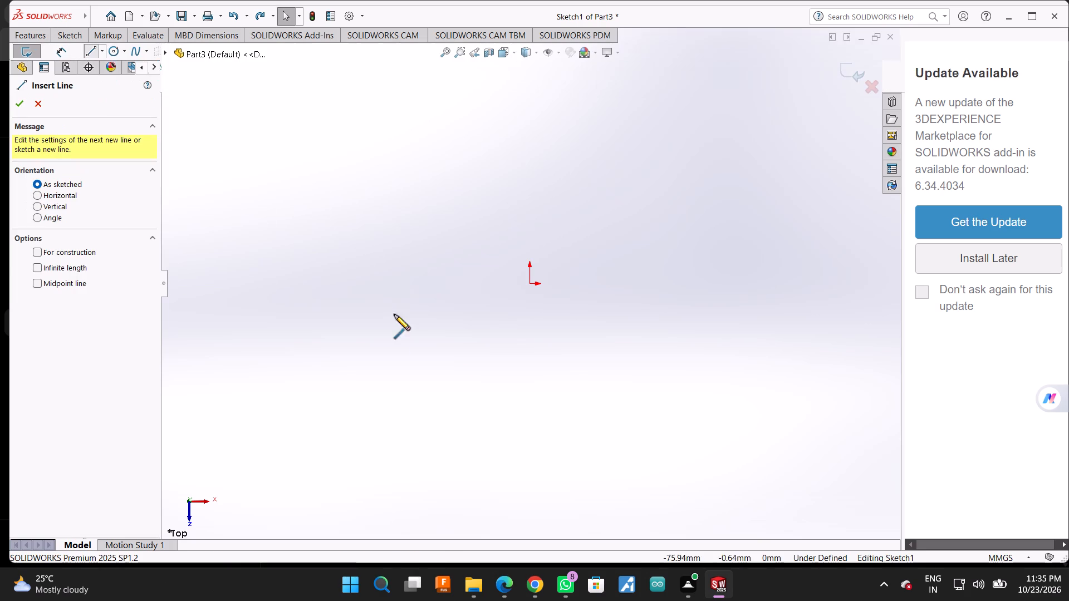
{"action": "left_click", "coordinate": [413, 373]}
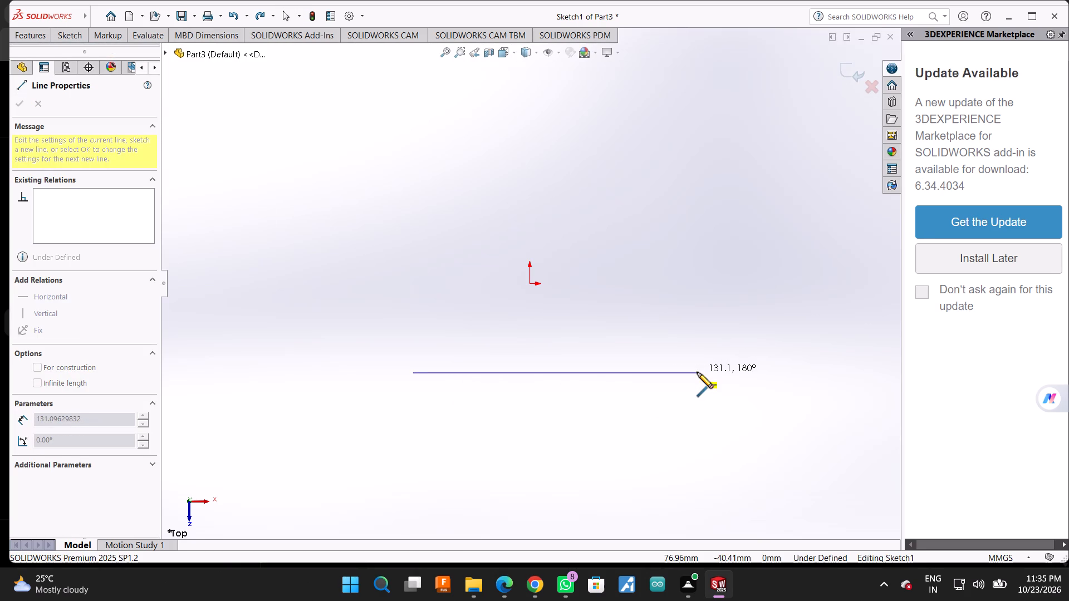
{"action": "left_click", "coordinate": [697, 372]}
Move the horizontal line with Move Entities, taking its midpoint as the start point and the origin as the destination.
{"action": "left_click", "coordinate": [76, 27]}
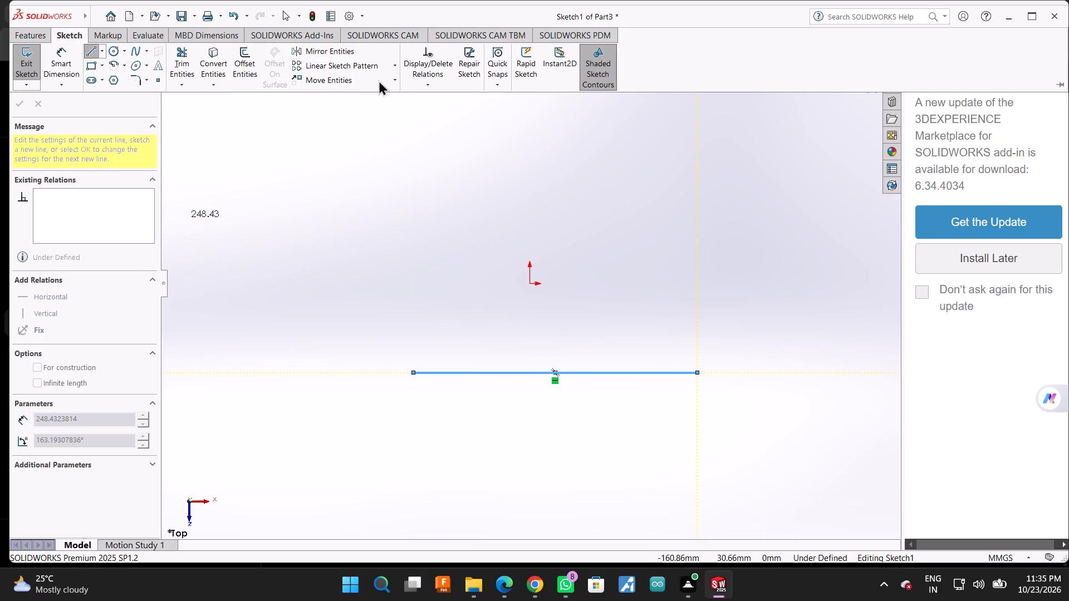
{"action": "left_click", "coordinate": [320, 80]}
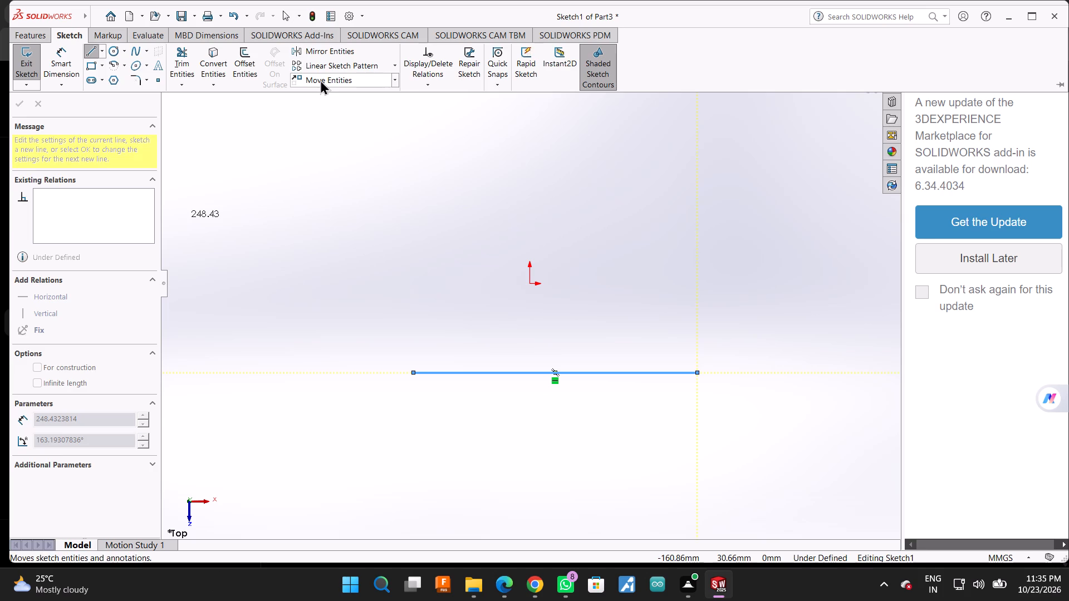
{"action": "left_click", "coordinate": [556, 370]}
{"action": "scroll", "coordinate": [532, 287], "scroll_direction": "down", "scroll_amount": 3}
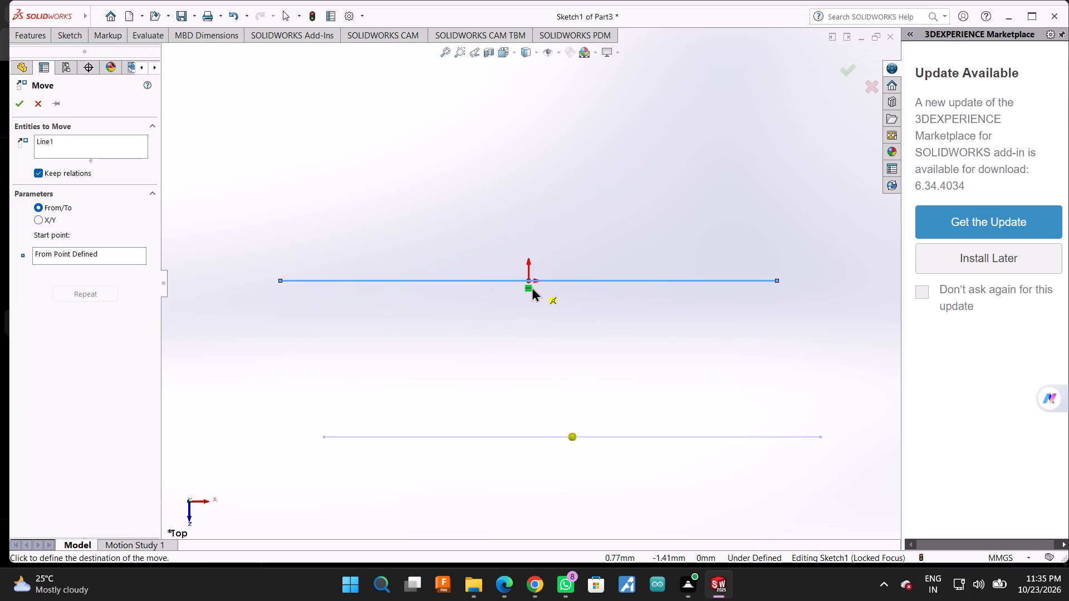
{"action": "scroll", "coordinate": [532, 287], "scroll_direction": "down", "scroll_amount": 2}
{"action": "left_click", "coordinate": [526, 275]}
{"action": "scroll", "coordinate": [492, 351], "scroll_direction": "up", "scroll_amount": 4}
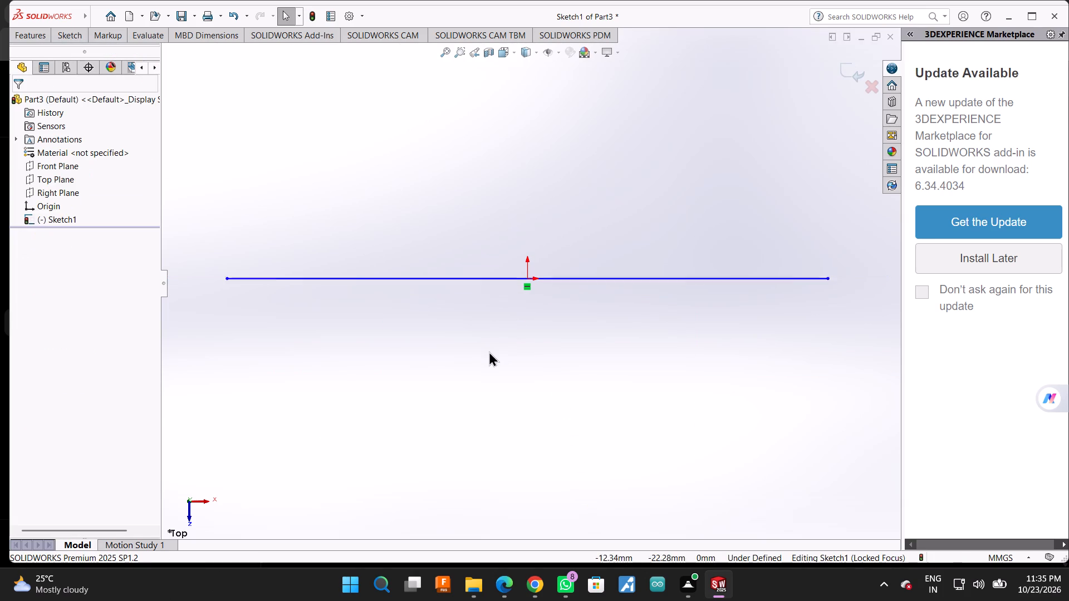
Dimension the horizontal line through the origin with Smart Dimension and set its length to 46 mm.
{"action": "left_click", "coordinate": [77, 35]}
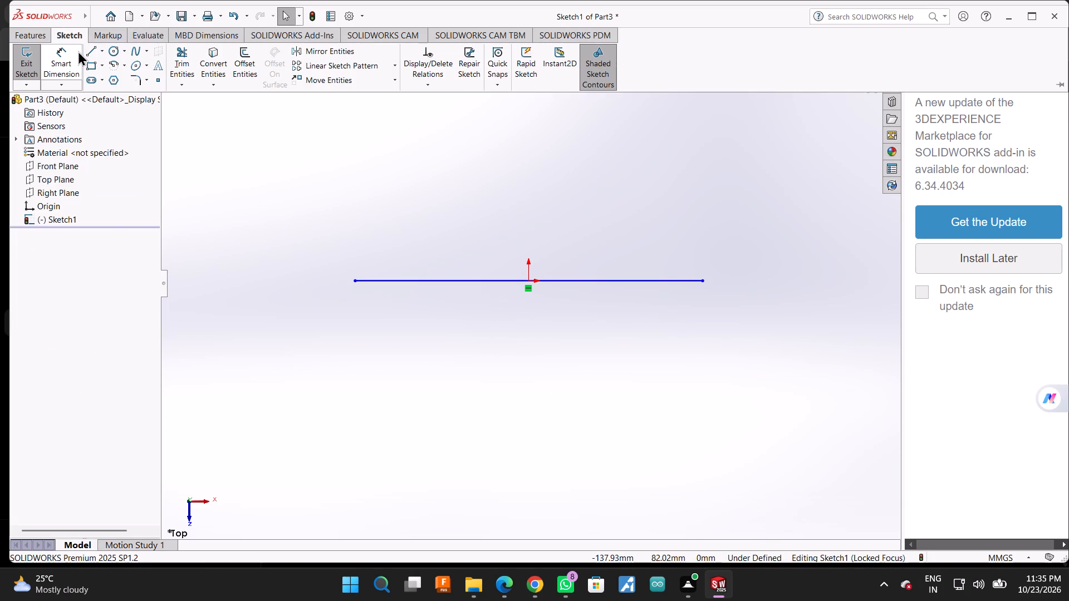
{"action": "left_click", "coordinate": [76, 51]}
{"action": "left_click", "coordinate": [488, 279]}
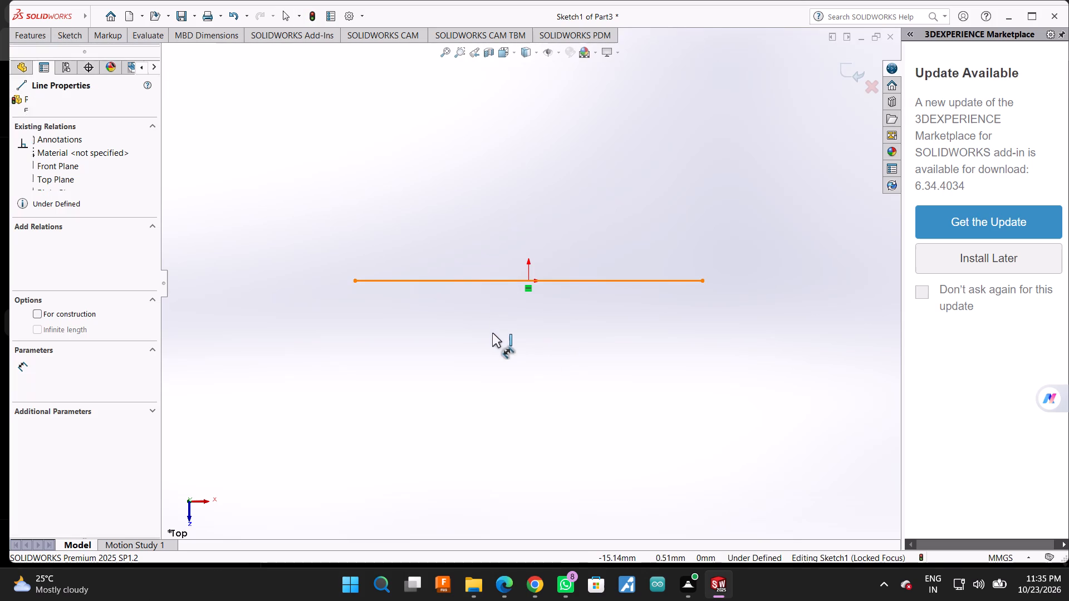
{"action": "left_click", "coordinate": [493, 342]}
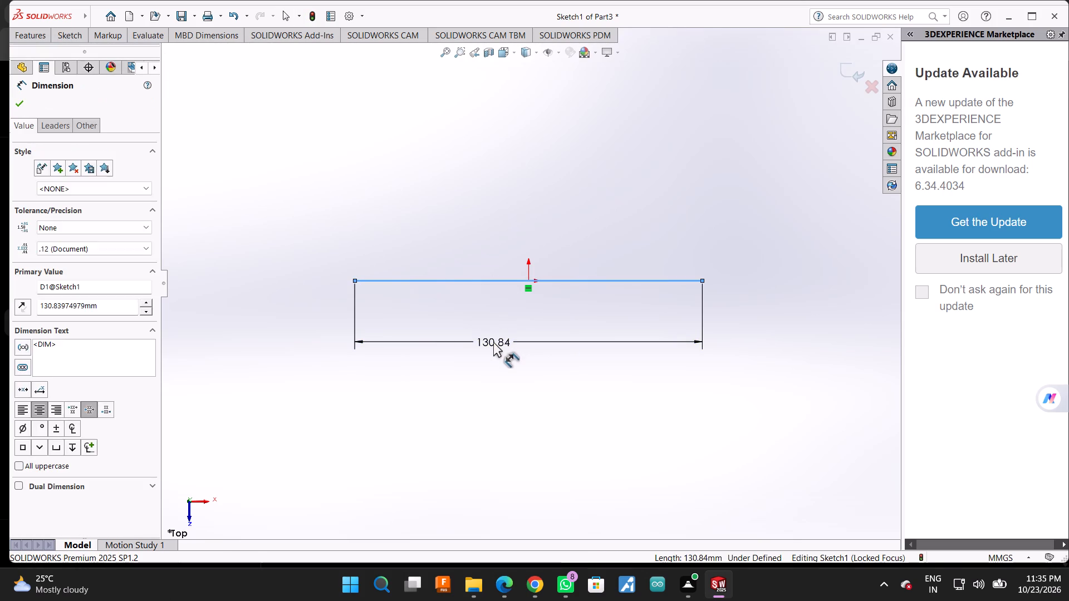
{"action": "type", "text": "46"}
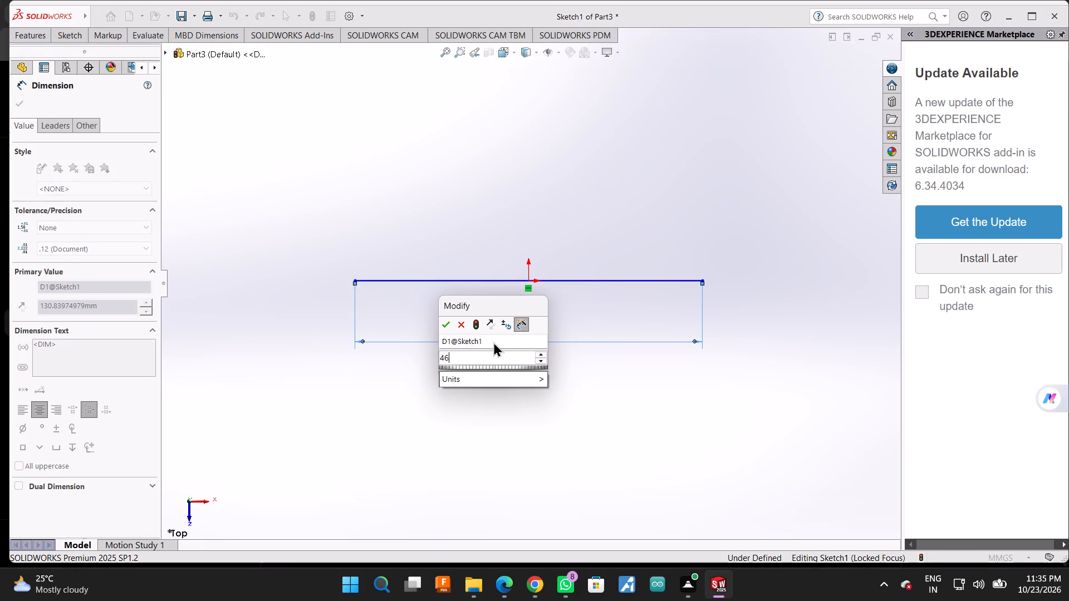
{"action": "key", "text": "Return"}
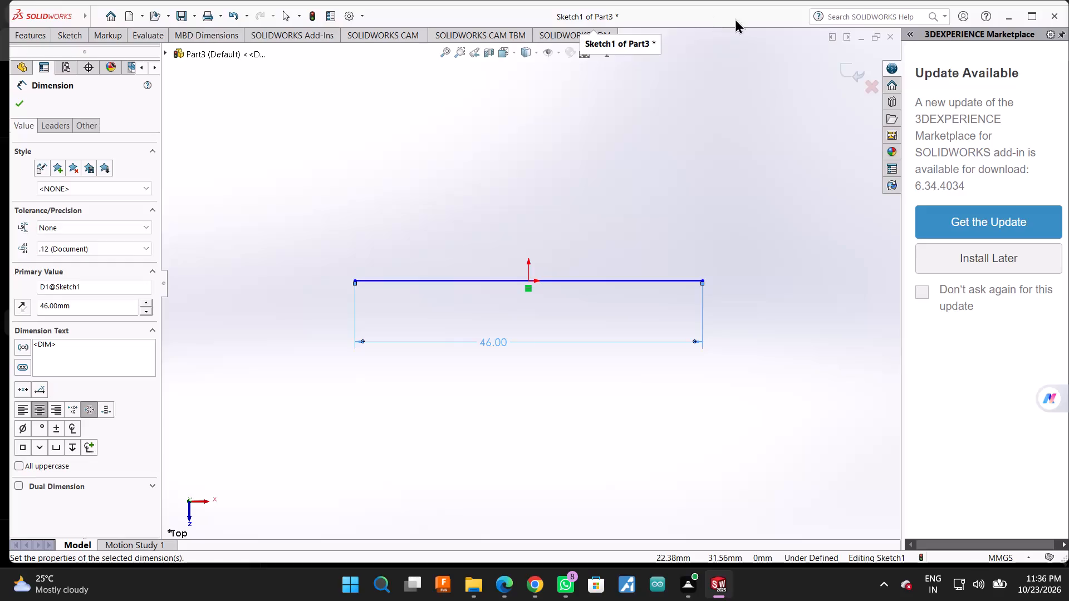
Sketch three lines from the 46 mm line's left endpoint to its right endpoint, closing a rectangle about 43 mm high above it.
{"action": "left_click", "coordinate": [68, 31]}
{"action": "left_click", "coordinate": [92, 46]}
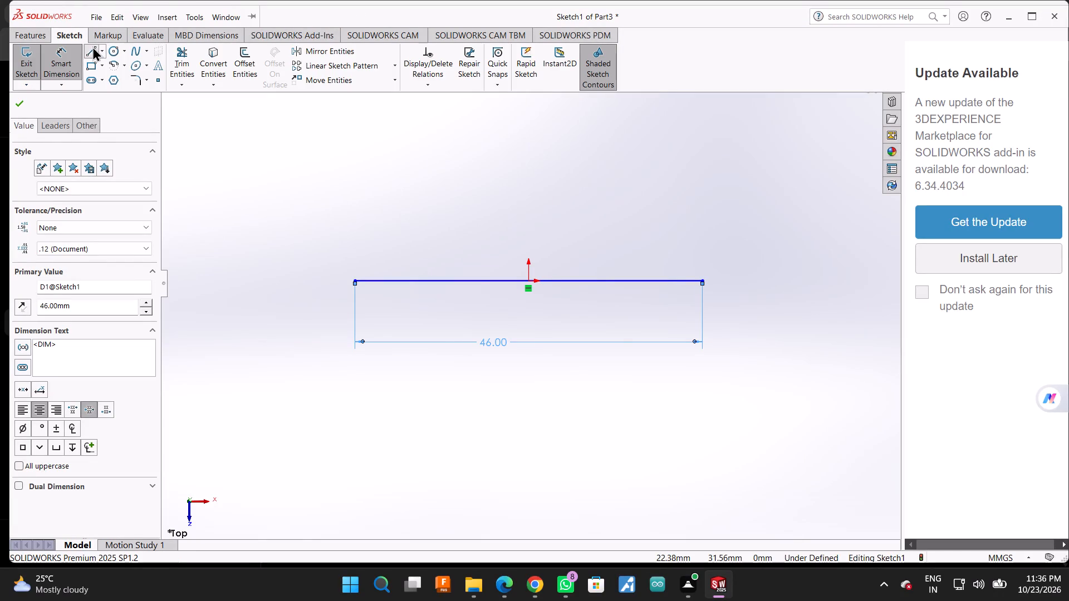
{"action": "left_click", "coordinate": [355, 280]}
{"action": "scroll", "coordinate": [316, 510], "scroll_direction": "up", "scroll_amount": 12}
{"action": "scroll", "coordinate": [561, 0], "scroll_direction": "down", "scroll_amount": 2}
{"action": "scroll", "coordinate": [520, 134], "scroll_direction": "down", "scroll_amount": 2}
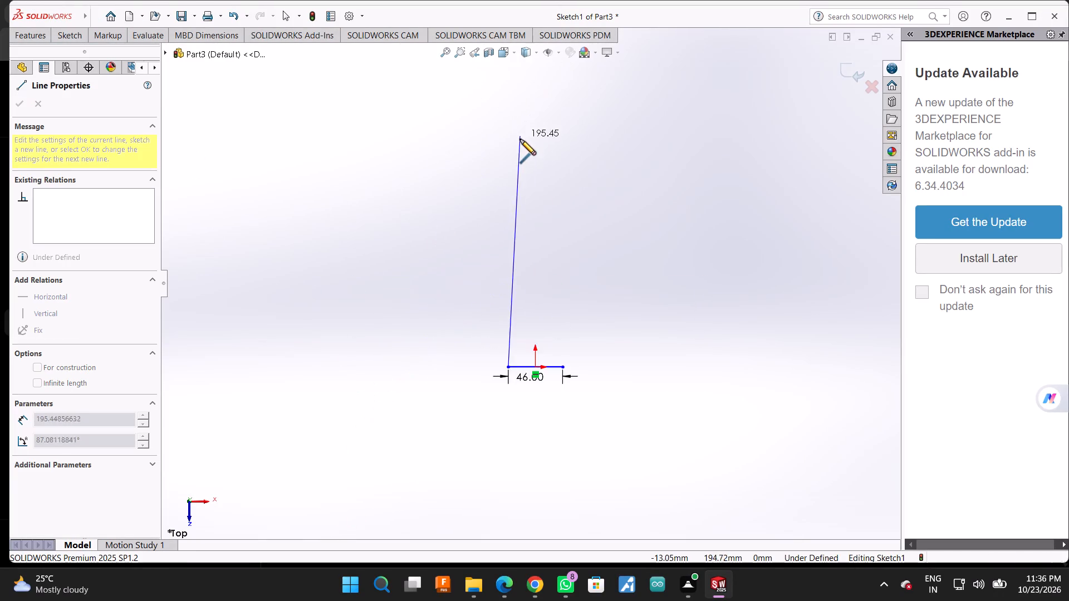
{"action": "scroll", "coordinate": [520, 139], "scroll_direction": "down", "scroll_amount": 3}
{"action": "scroll", "coordinate": [498, 250], "scroll_direction": "up", "scroll_amount": 4}
{"action": "scroll", "coordinate": [513, 303], "scroll_direction": "down", "scroll_amount": 3}
{"action": "scroll", "coordinate": [533, 329], "scroll_direction": "up", "scroll_amount": 2}
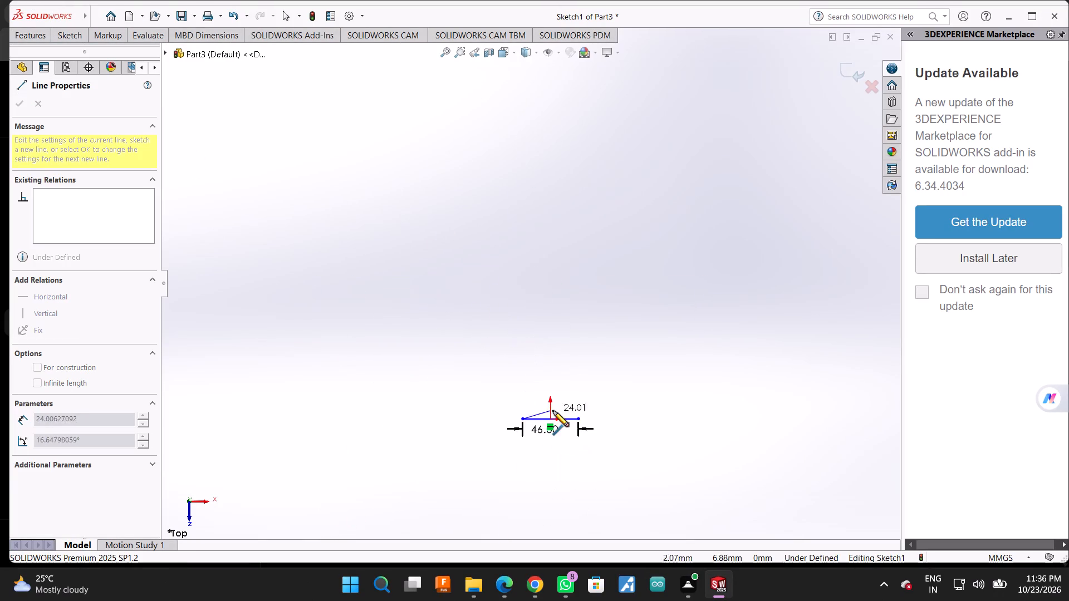
{"action": "scroll", "coordinate": [553, 408], "scroll_direction": "down", "scroll_amount": 10}
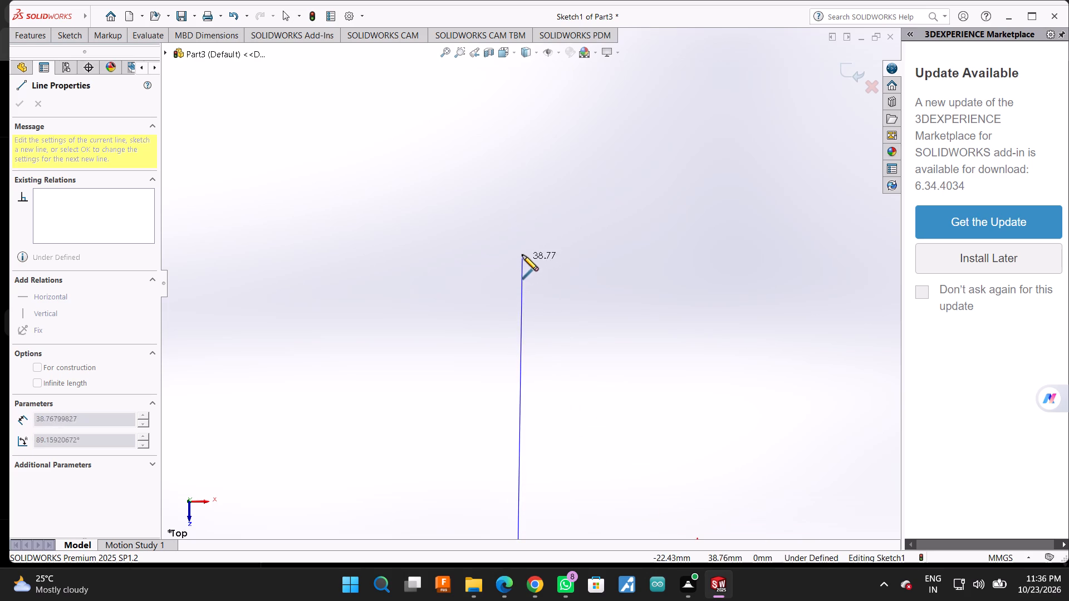
{"action": "left_click", "coordinate": [518, 228]}
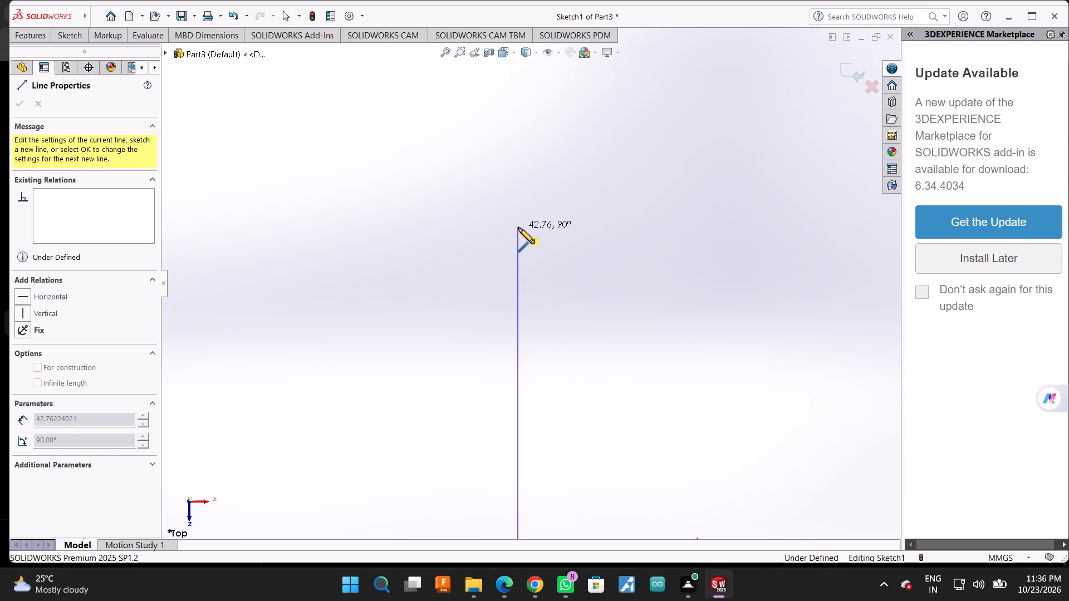
{"action": "scroll", "coordinate": [294, 121], "scroll_direction": "up", "scroll_amount": 3}
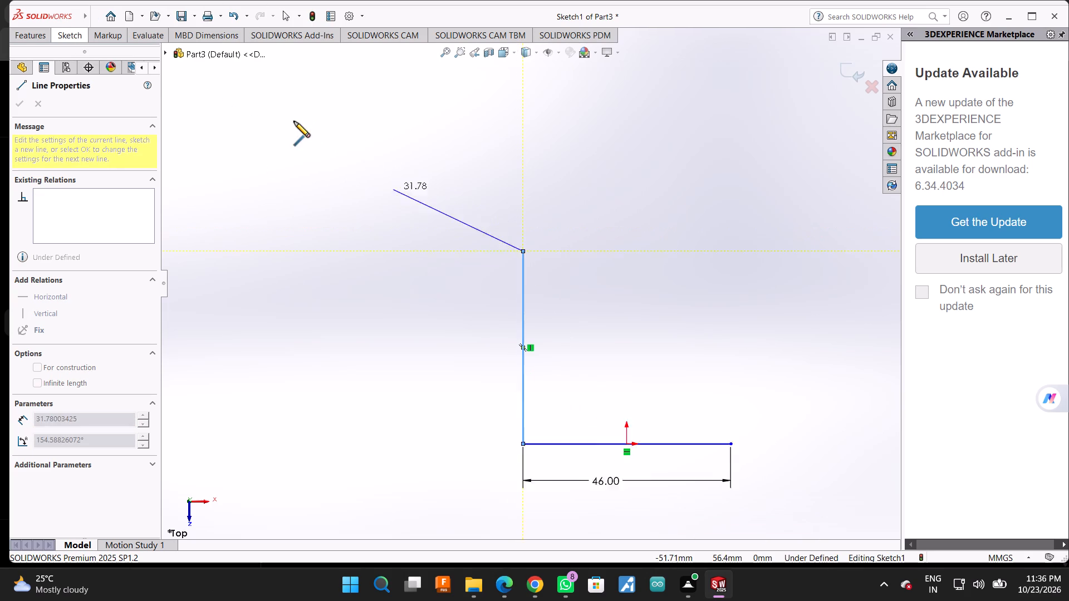
{"action": "scroll", "coordinate": [294, 121], "scroll_direction": "up", "scroll_amount": 1}
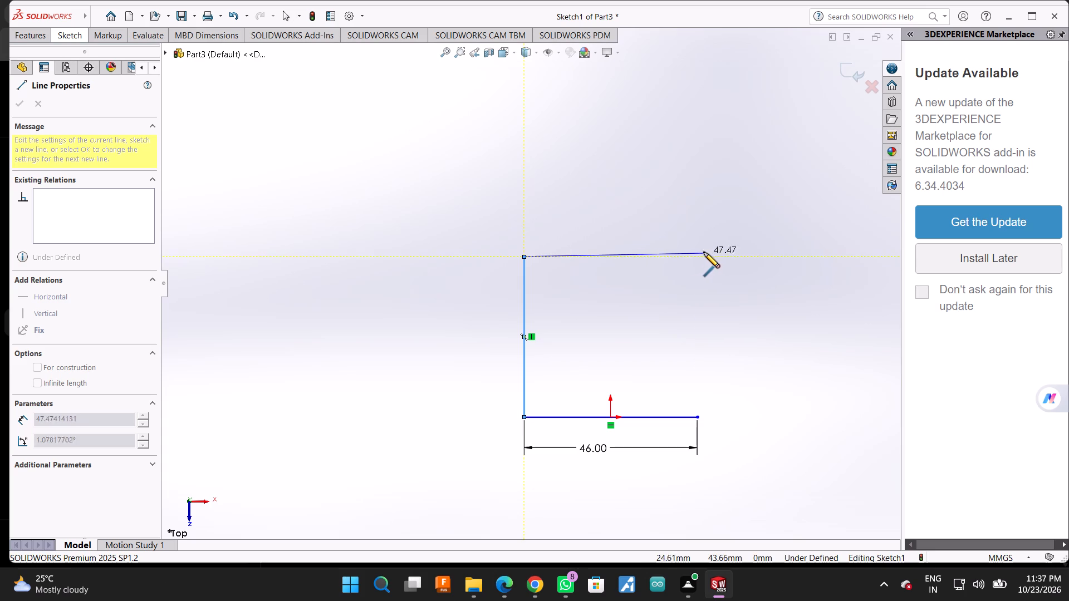
{"action": "left_click", "coordinate": [694, 258]}
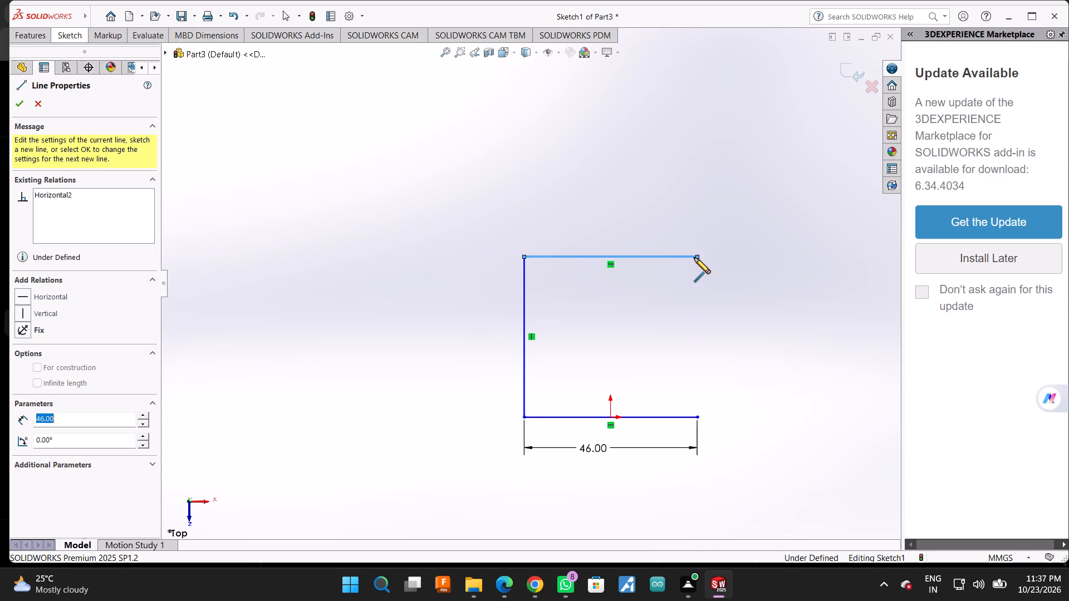
{"action": "left_click", "coordinate": [697, 416]}
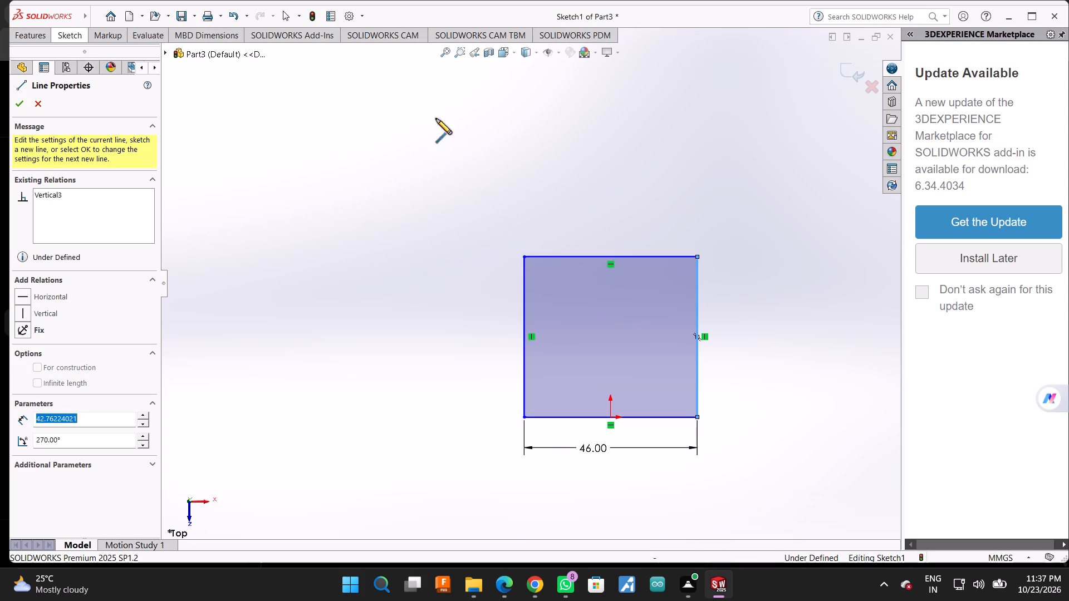
Dimension the rectangle's left vertical side and set its length to 100 mm.
{"action": "left_click", "coordinate": [82, 43]}
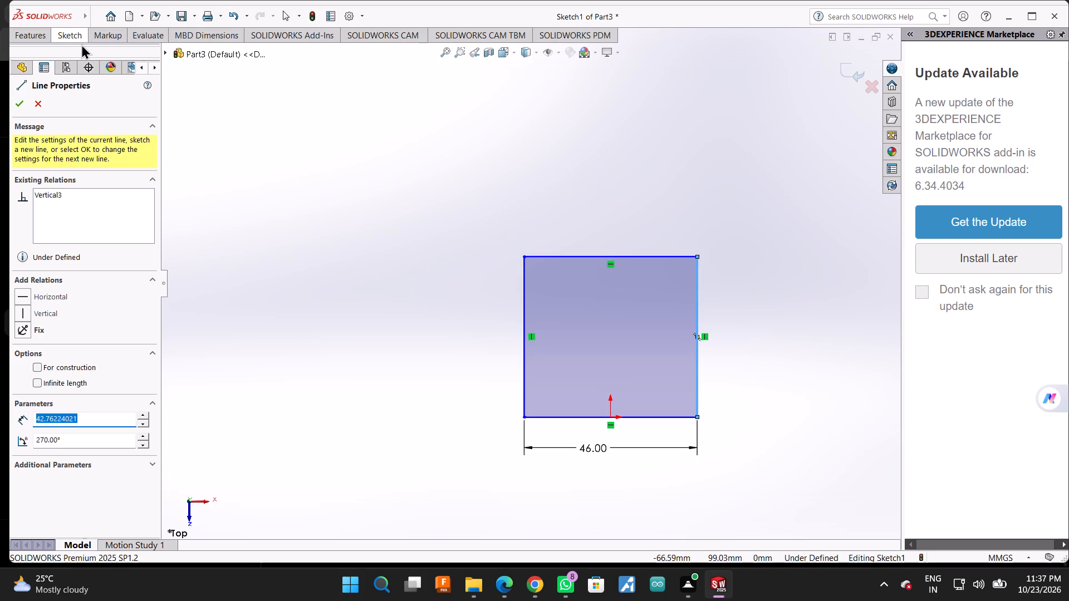
{"action": "left_click", "coordinate": [79, 35]}
{"action": "left_click", "coordinate": [62, 52]}
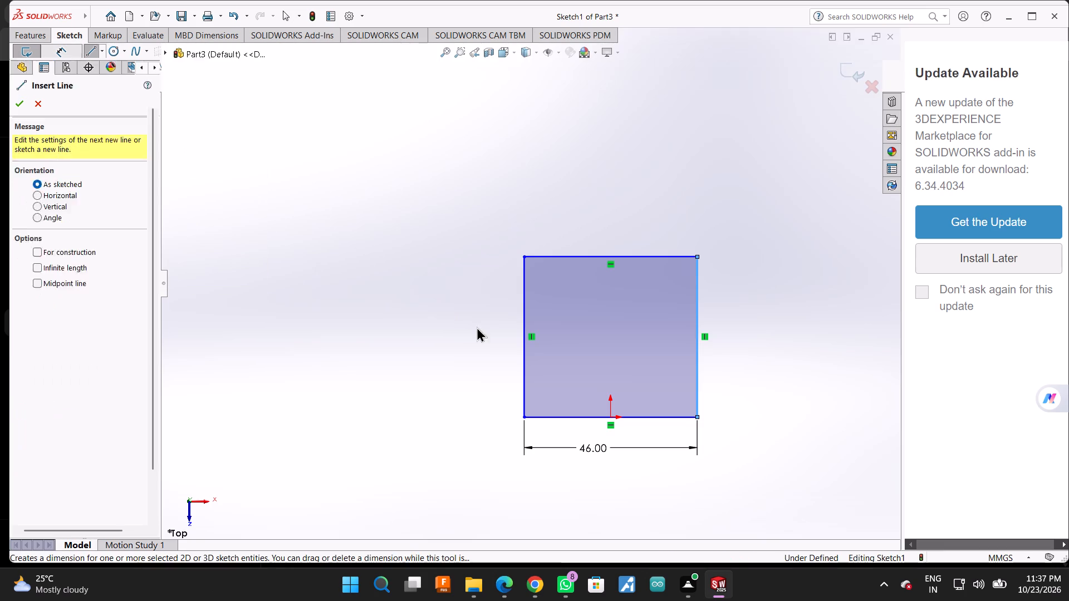
{"action": "left_click", "coordinate": [523, 331]}
{"action": "left_click", "coordinate": [434, 320]}
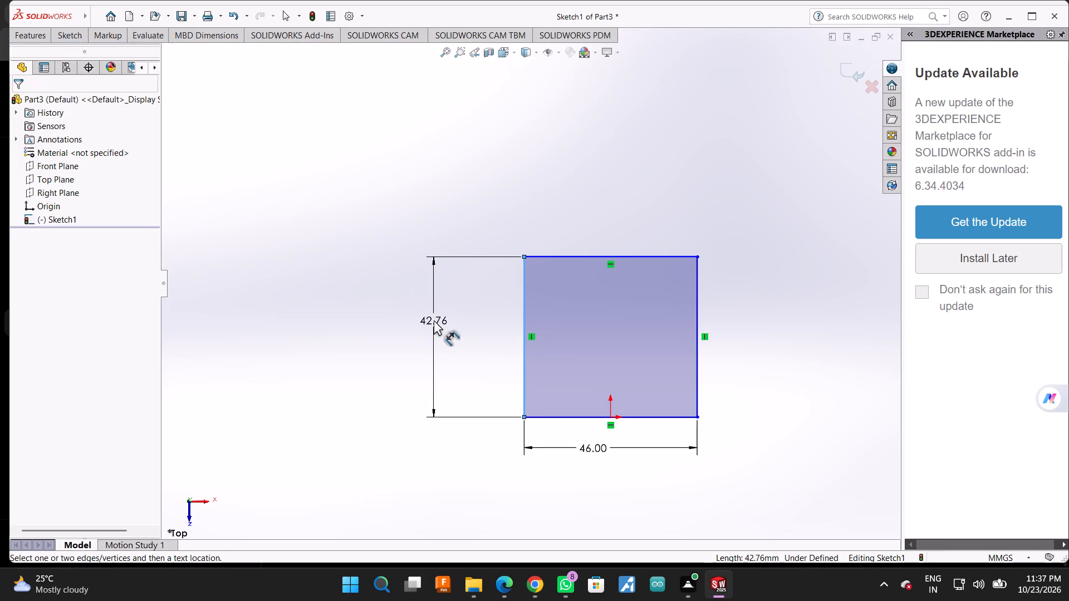
{"action": "type", "text": "10"}
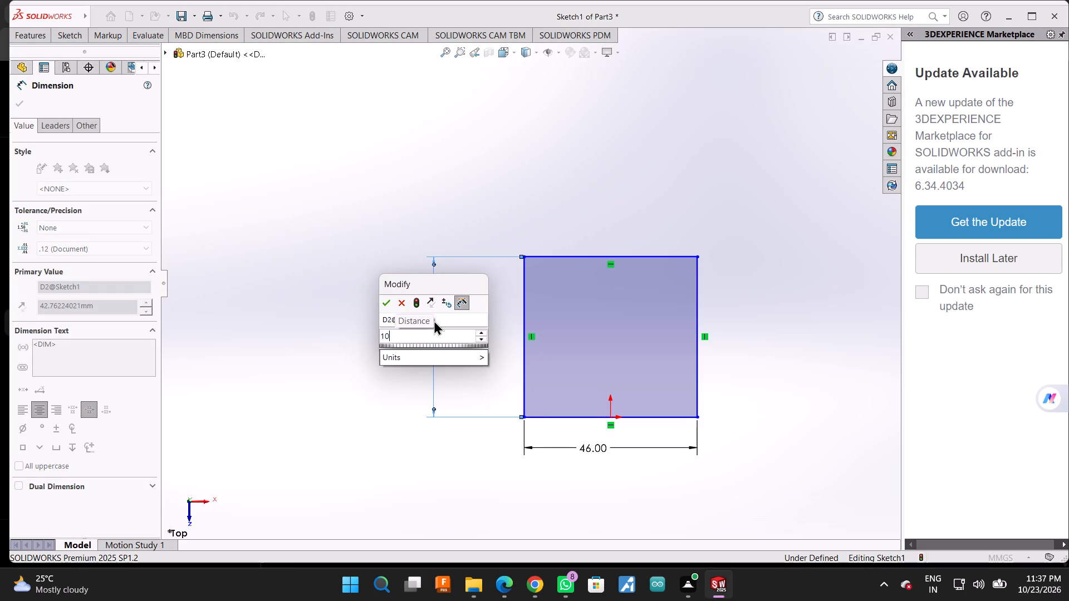
{"action": "key", "text": "0"}
{"action": "key", "text": "Return"}
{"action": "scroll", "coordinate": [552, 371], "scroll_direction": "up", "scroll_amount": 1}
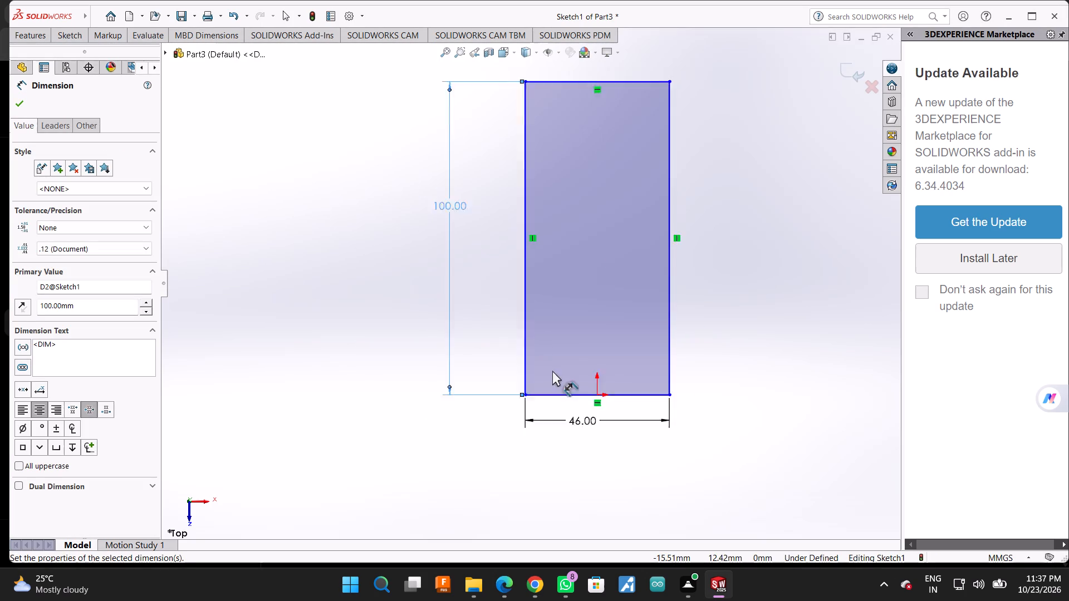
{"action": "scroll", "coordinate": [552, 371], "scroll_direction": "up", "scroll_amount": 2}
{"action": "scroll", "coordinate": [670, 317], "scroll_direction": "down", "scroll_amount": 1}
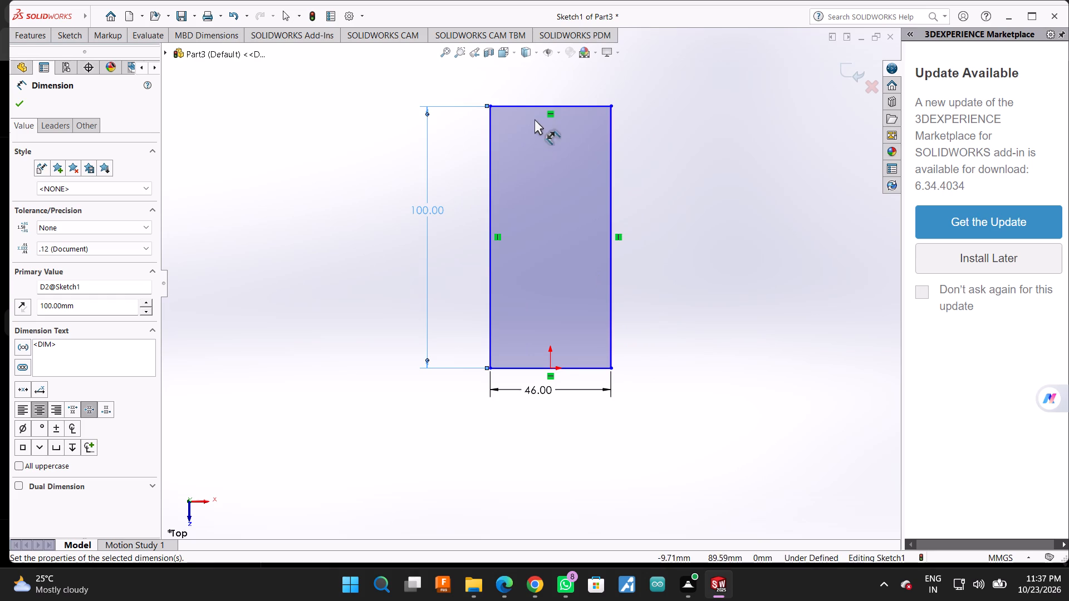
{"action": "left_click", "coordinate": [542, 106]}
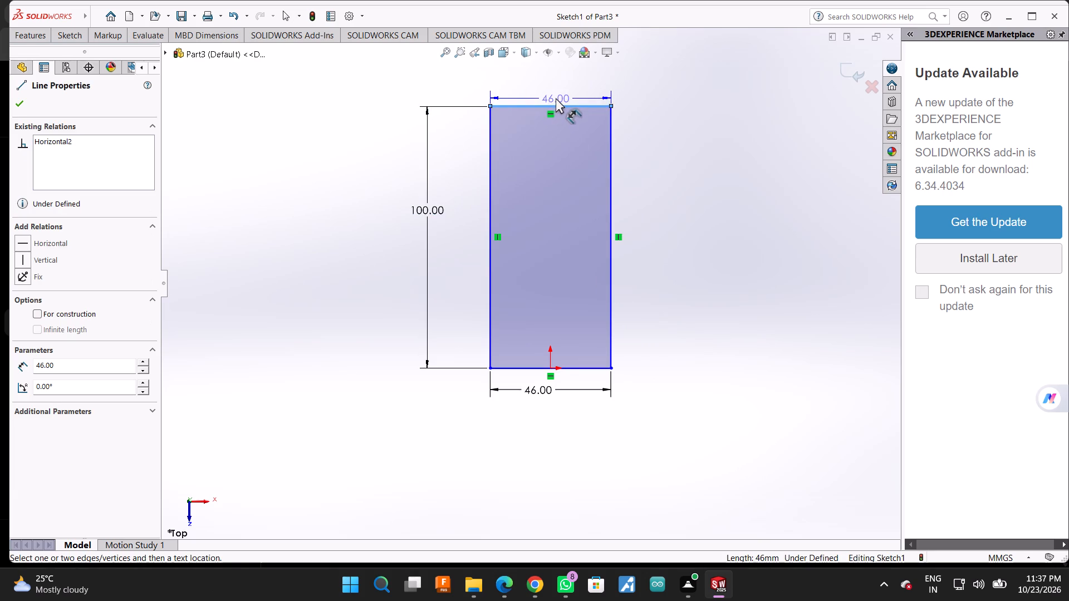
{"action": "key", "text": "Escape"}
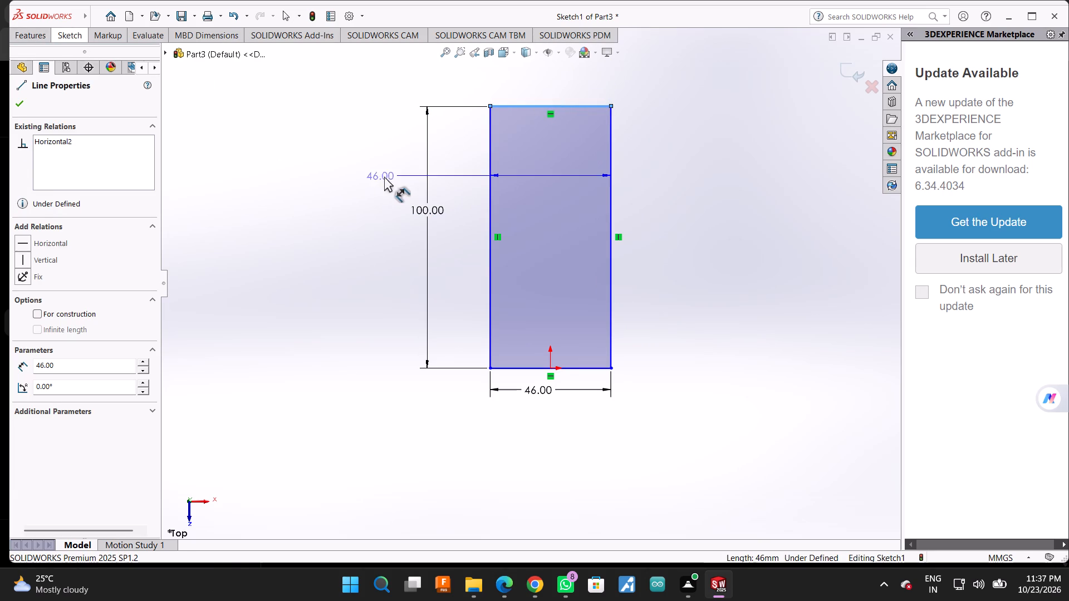
Sketch a three-line notch about 17 mm wide and 12 mm high, rising from the rectangle's bottom edge around the origin.
{"action": "scroll", "coordinate": [532, 369], "scroll_direction": "down", "scroll_amount": 2}
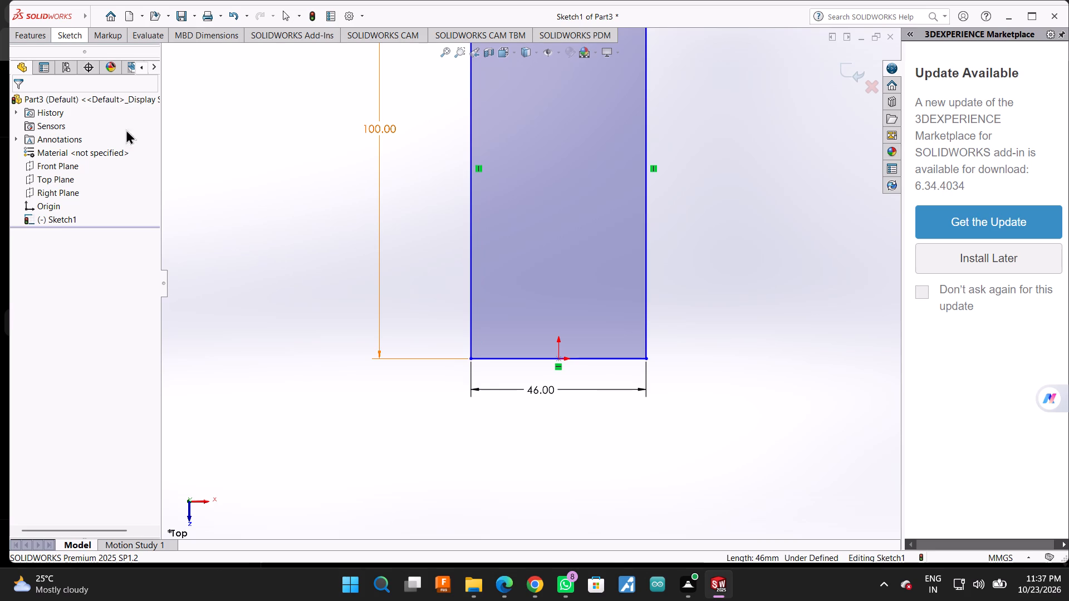
{"action": "left_click", "coordinate": [60, 35]}
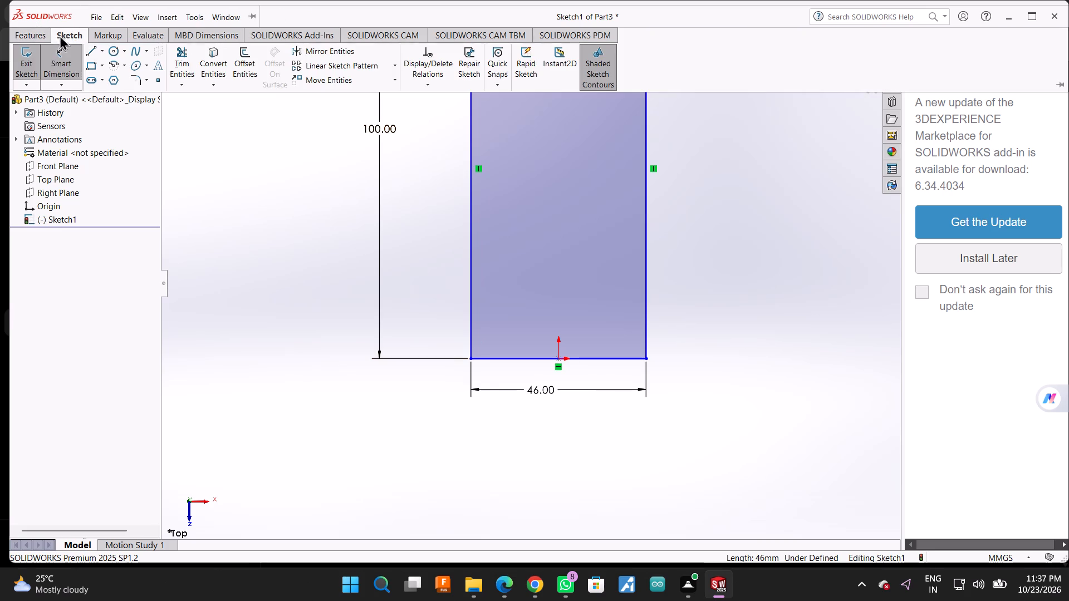
{"action": "left_click", "coordinate": [86, 45]}
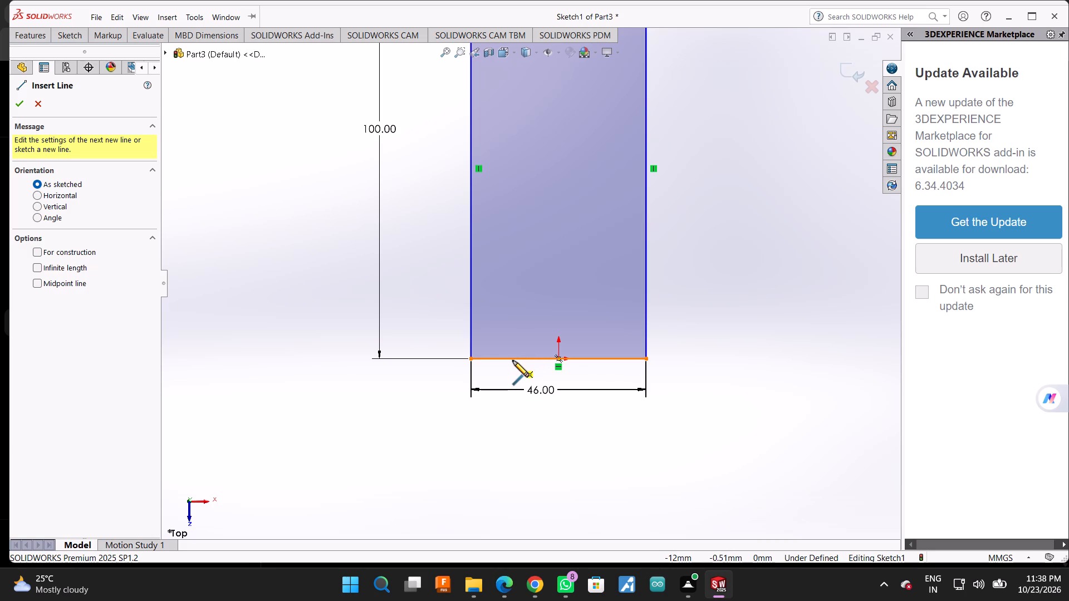
{"action": "left_click", "coordinate": [513, 361]}
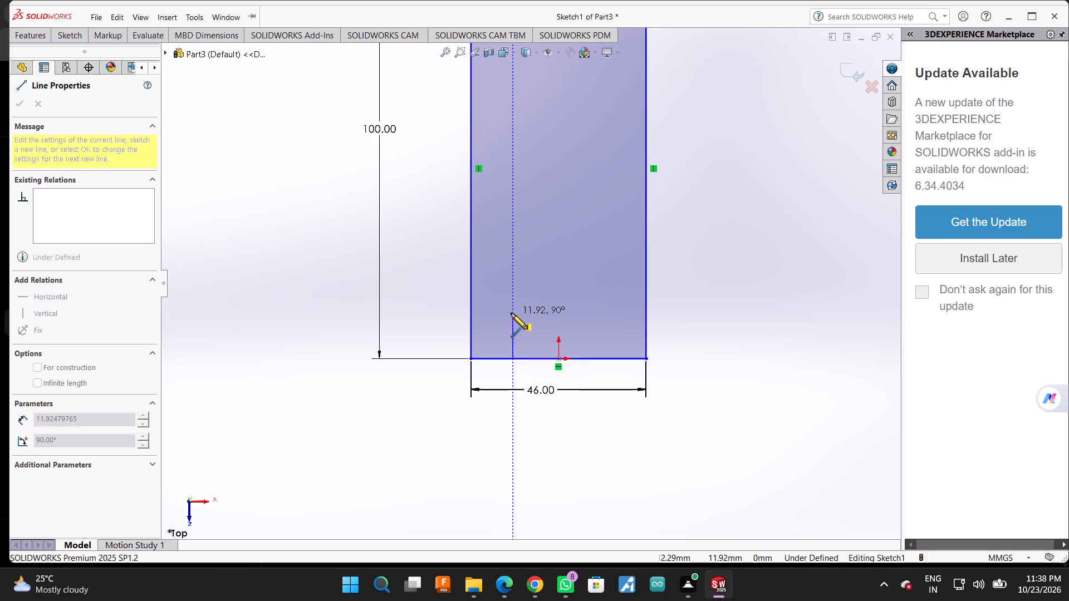
{"action": "left_click", "coordinate": [511, 313]}
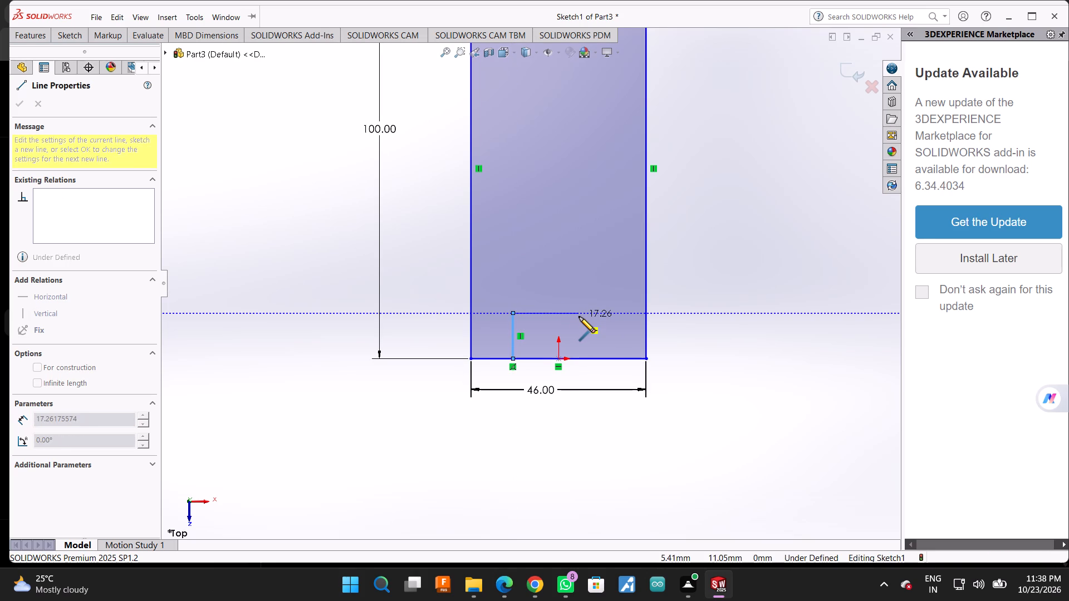
{"action": "left_click", "coordinate": [579, 317]}
{"action": "left_click", "coordinate": [576, 357]}
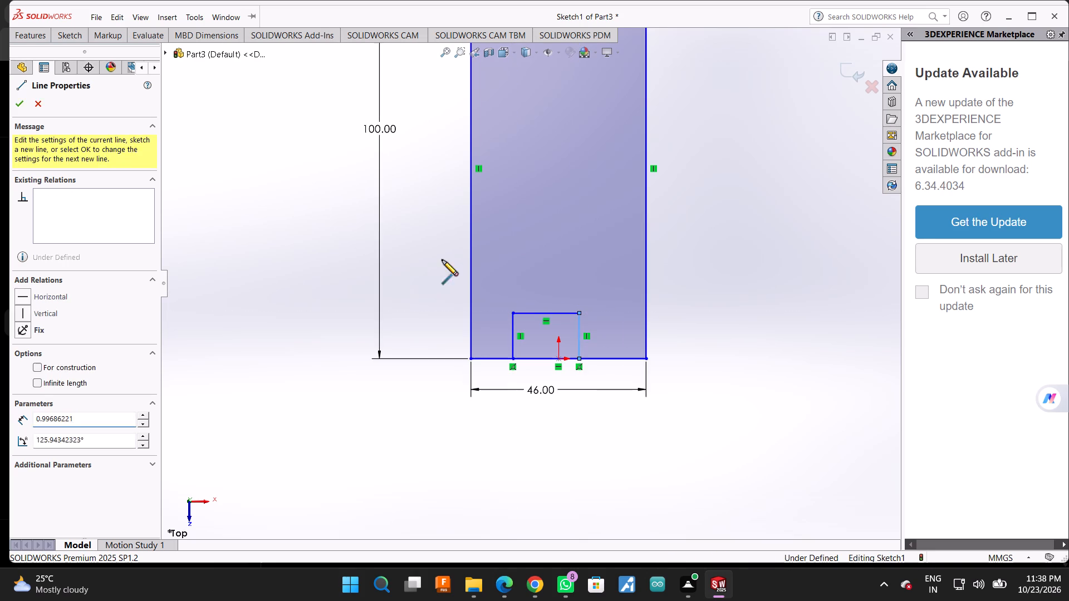
Dimension the horizontal distance between the rectangle's left side and the notch's left side, placing it below the 46 mm dimension.
{"action": "left_click", "coordinate": [67, 33]}
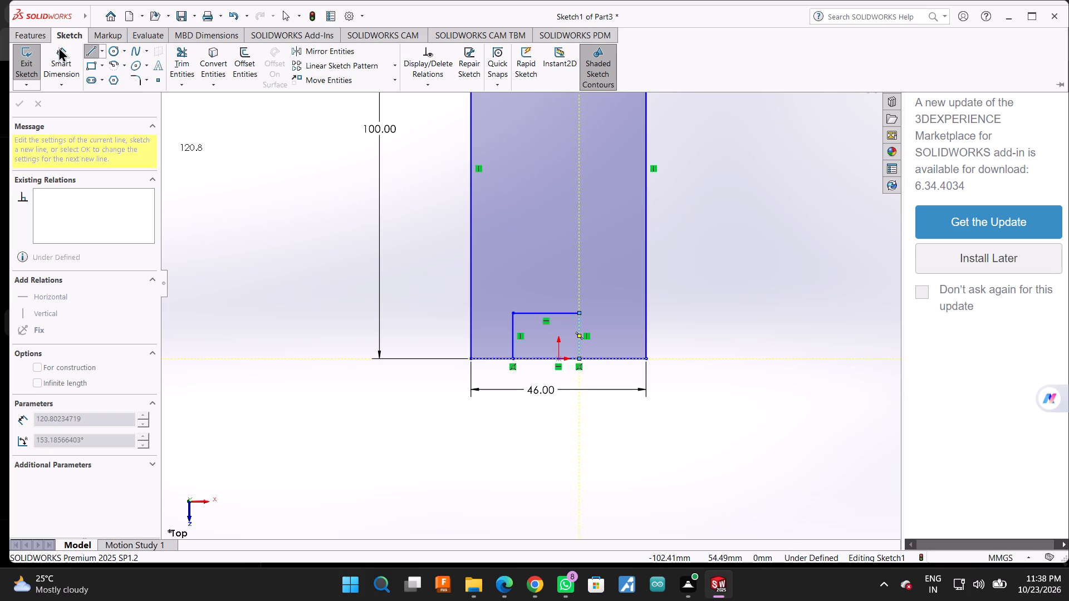
{"action": "left_click", "coordinate": [58, 47]}
{"action": "left_click", "coordinate": [469, 343]}
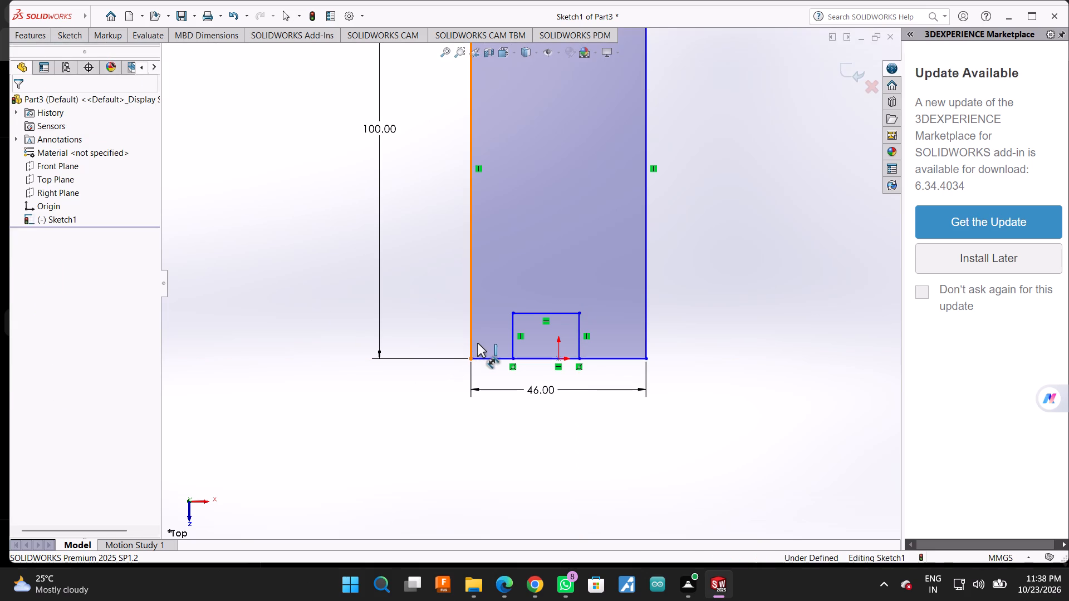
{"action": "left_click", "coordinate": [513, 342]}
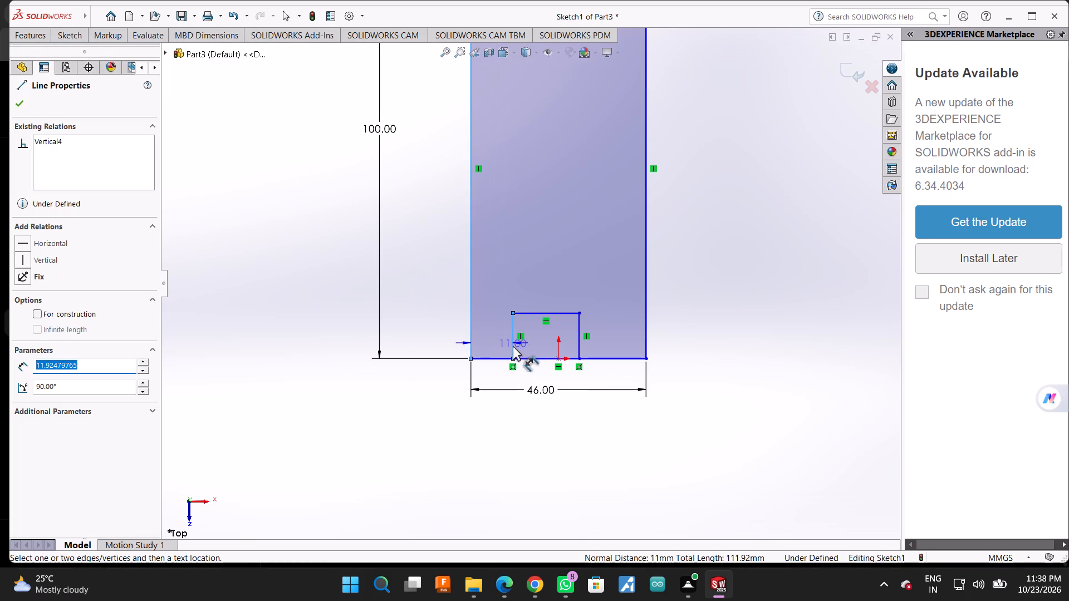
{"action": "left_click", "coordinate": [489, 426]}
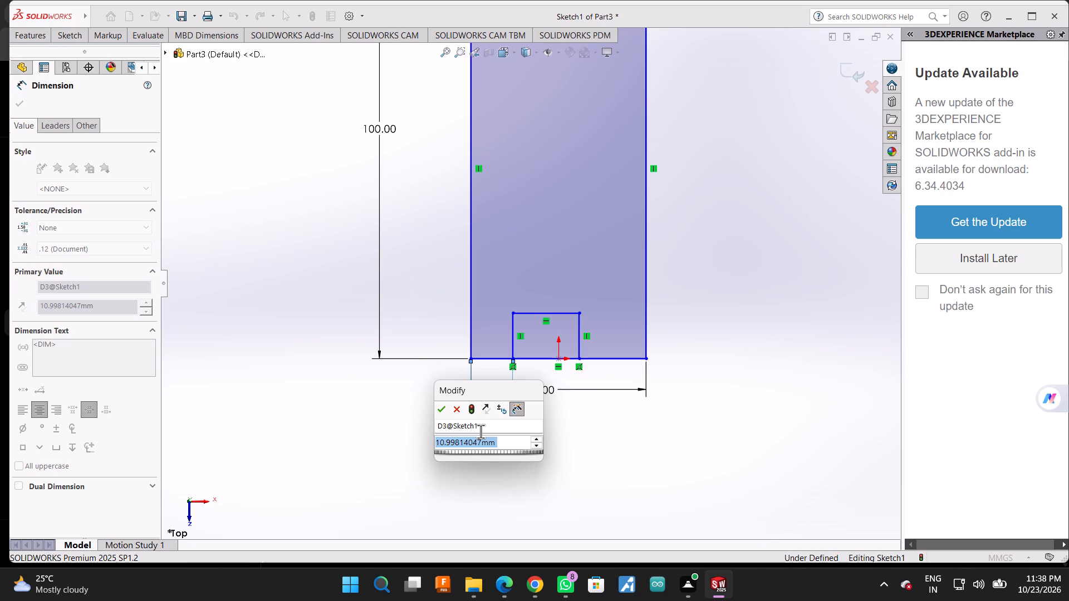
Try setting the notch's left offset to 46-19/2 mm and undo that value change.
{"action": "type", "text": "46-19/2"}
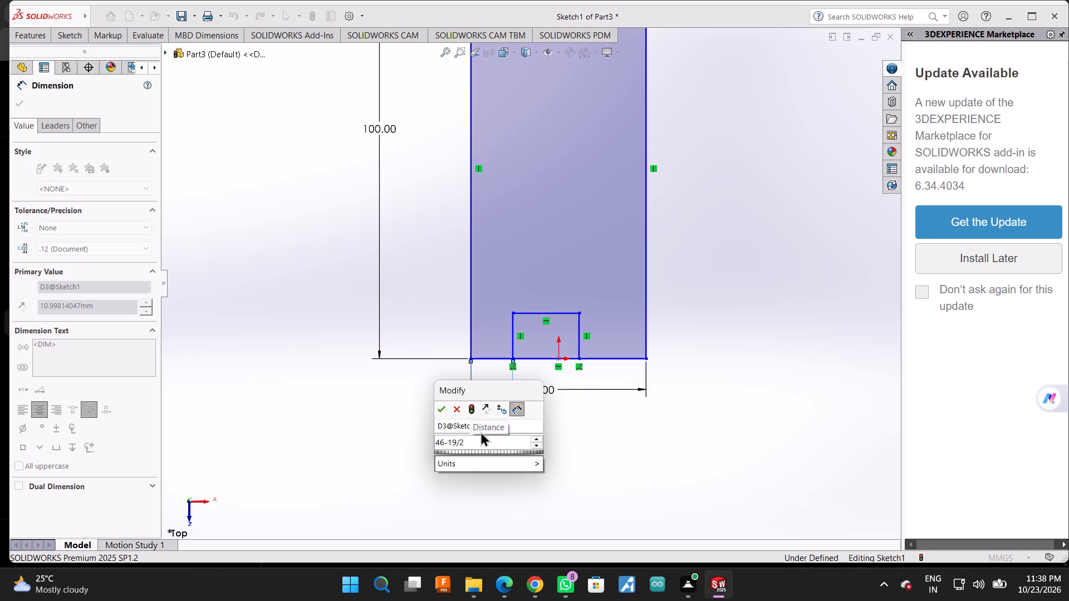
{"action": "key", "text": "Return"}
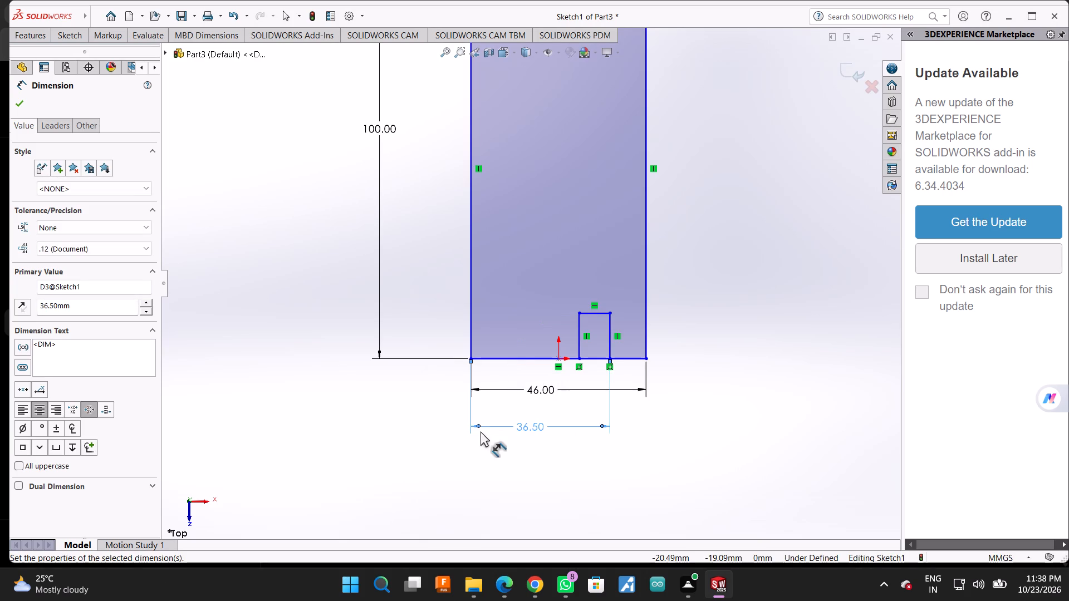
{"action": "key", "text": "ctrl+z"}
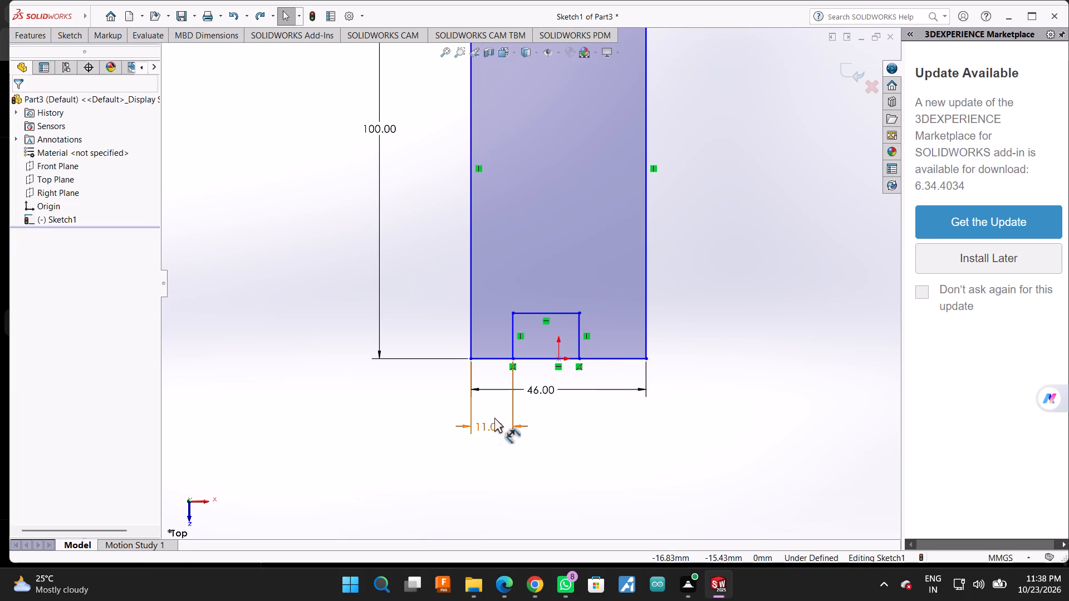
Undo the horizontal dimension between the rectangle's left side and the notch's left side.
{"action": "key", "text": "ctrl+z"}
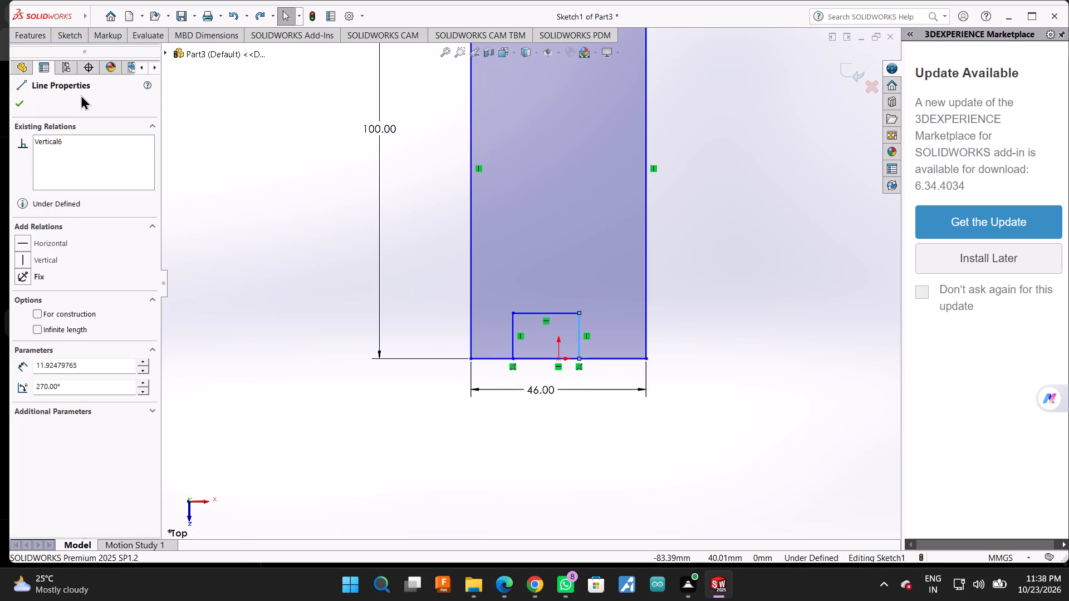
Dimension the notch's left side from the rectangle's left side at 13.5 mm, placing it below the 46 mm dimension.
{"action": "left_click", "coordinate": [63, 38]}
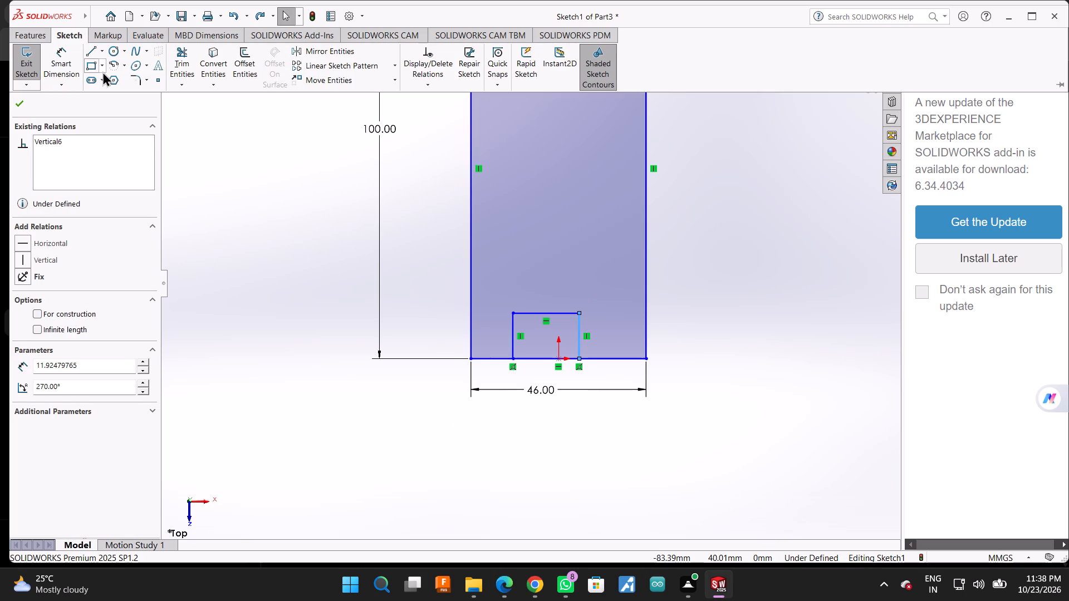
{"action": "left_click", "coordinate": [74, 59]}
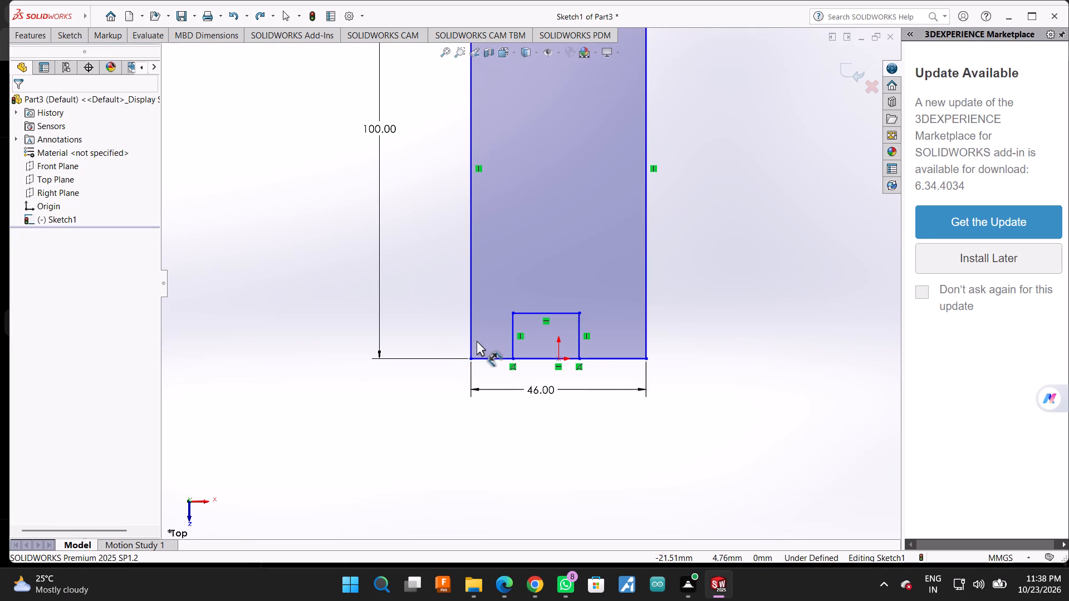
{"action": "left_click", "coordinate": [468, 341]}
{"action": "left_click", "coordinate": [512, 344]}
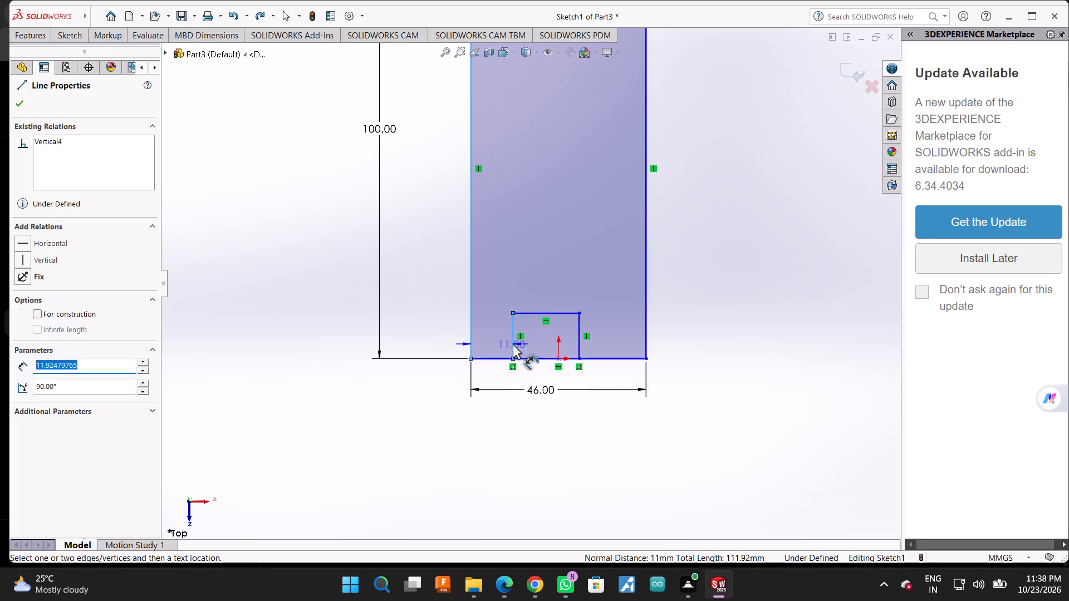
{"action": "left_click", "coordinate": [502, 430]}
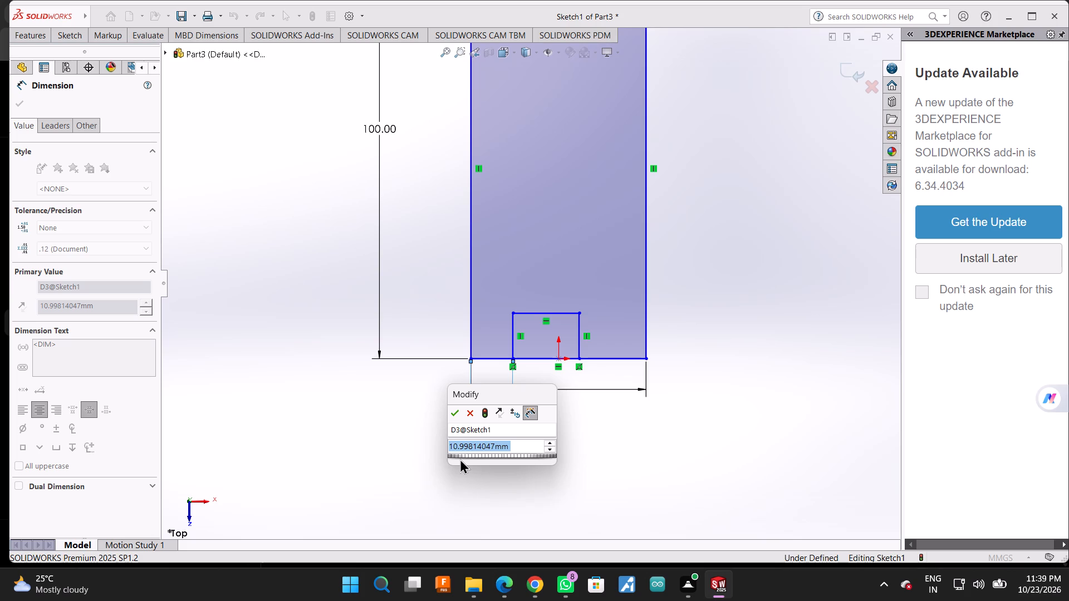
{"action": "type", "text": "13.5"}
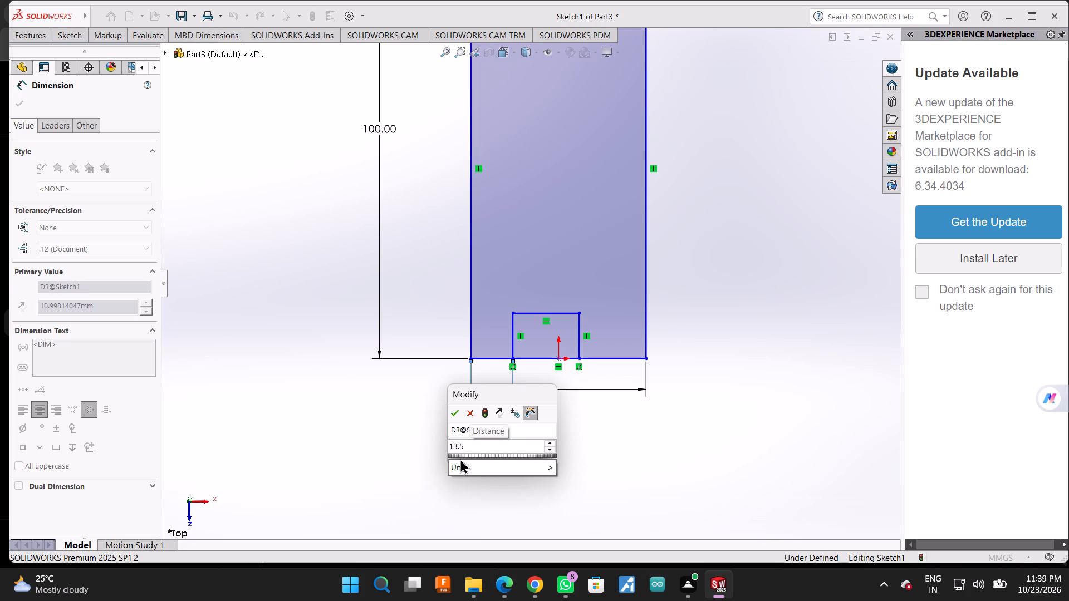
{"action": "key", "text": "Return"}
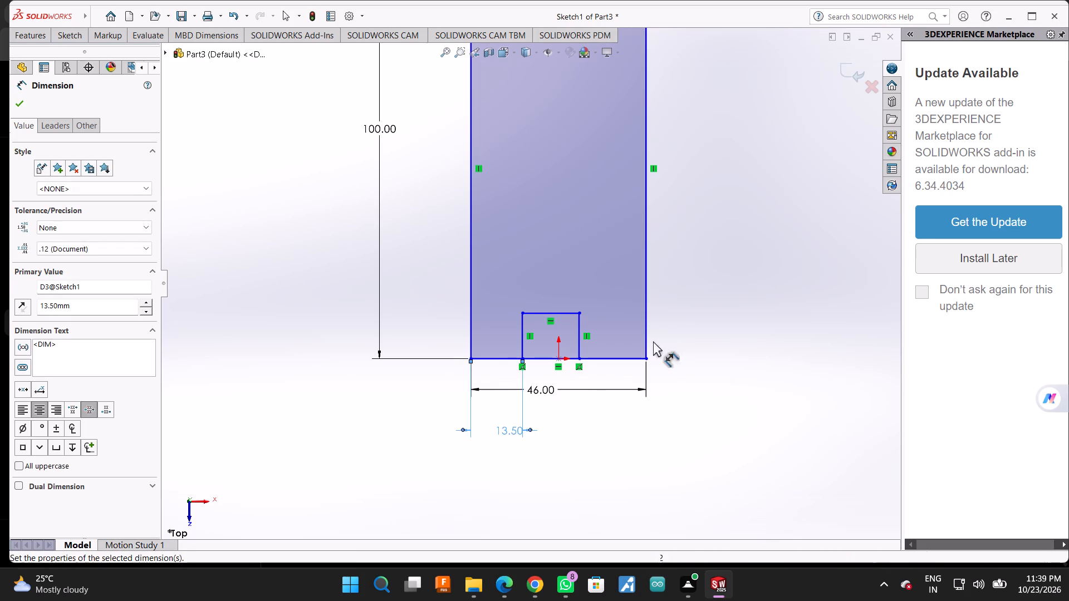
Dimension the notch's right side from the rectangle's right side at 13.5 mm, below the bottom edge.
{"action": "left_click", "coordinate": [579, 341]}
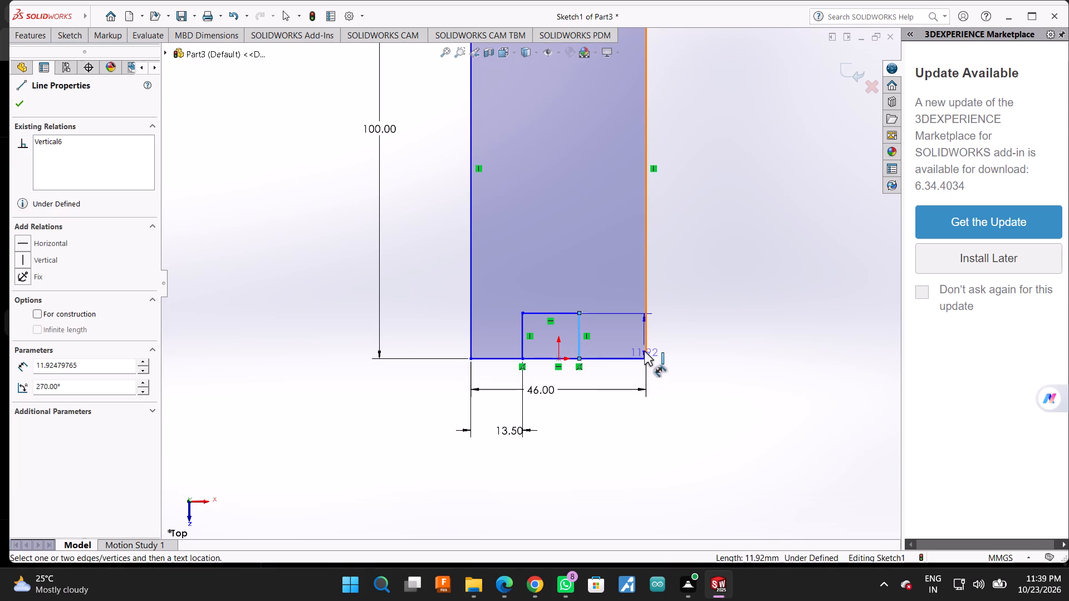
{"action": "left_click", "coordinate": [644, 351]}
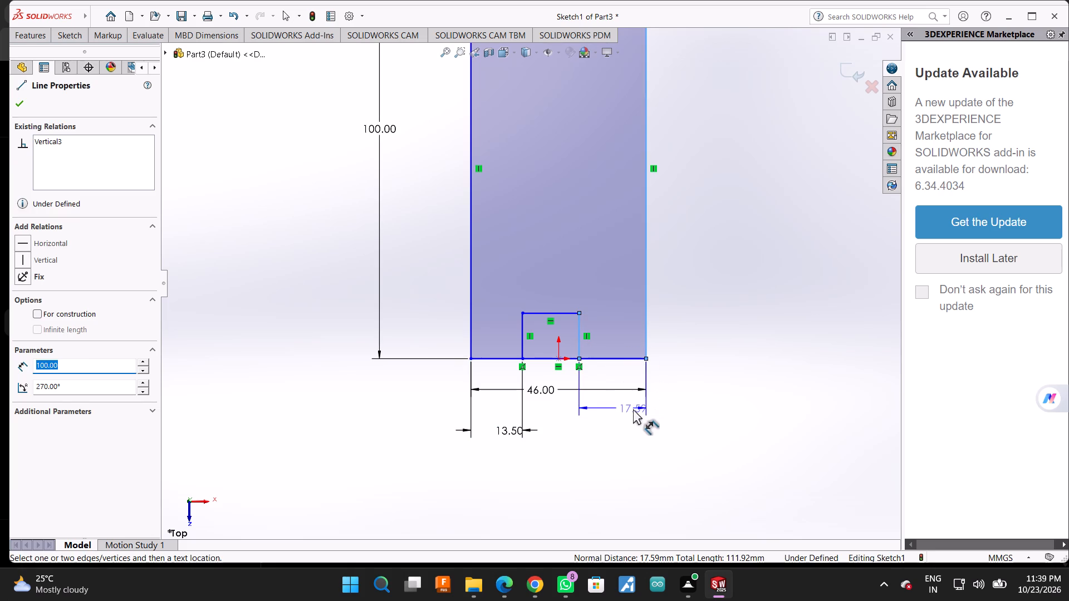
{"action": "left_click", "coordinate": [633, 409]}
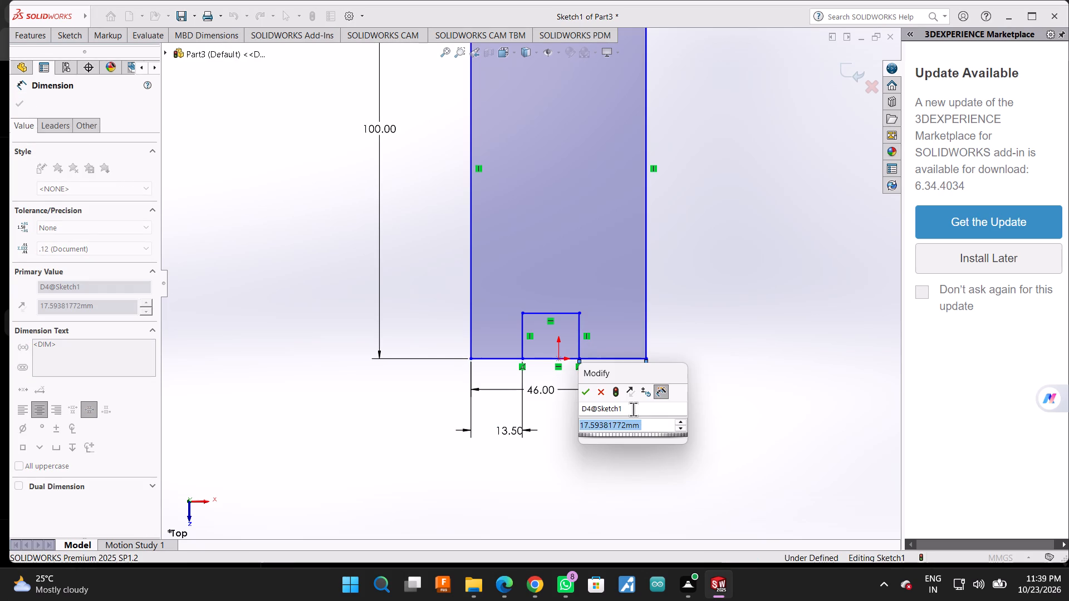
{"action": "type", "text": "13."}
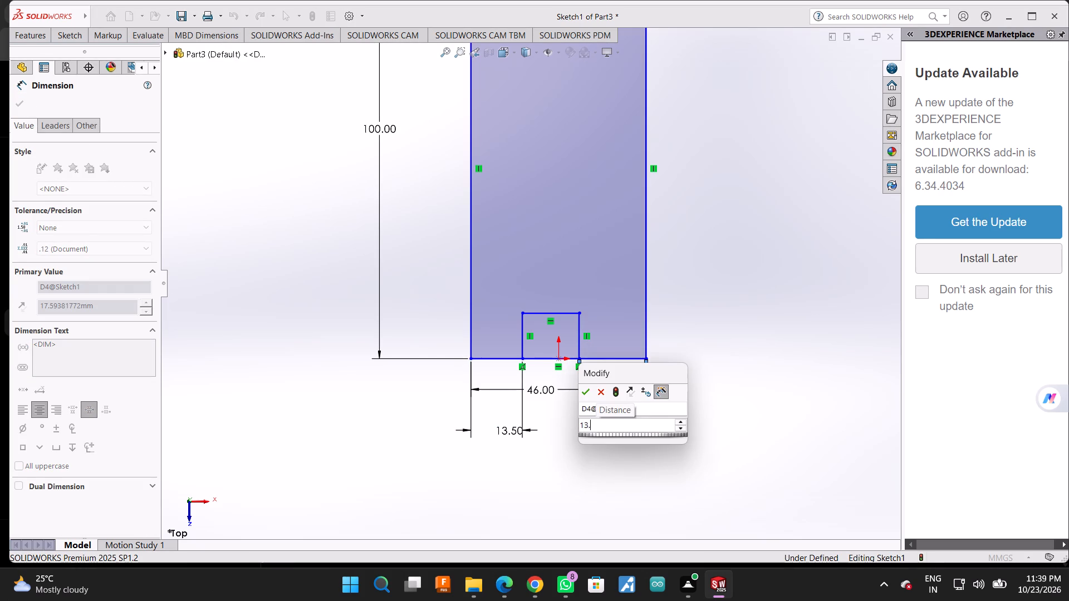
{"action": "key", "text": "5"}
{"action": "key", "text": "Return"}
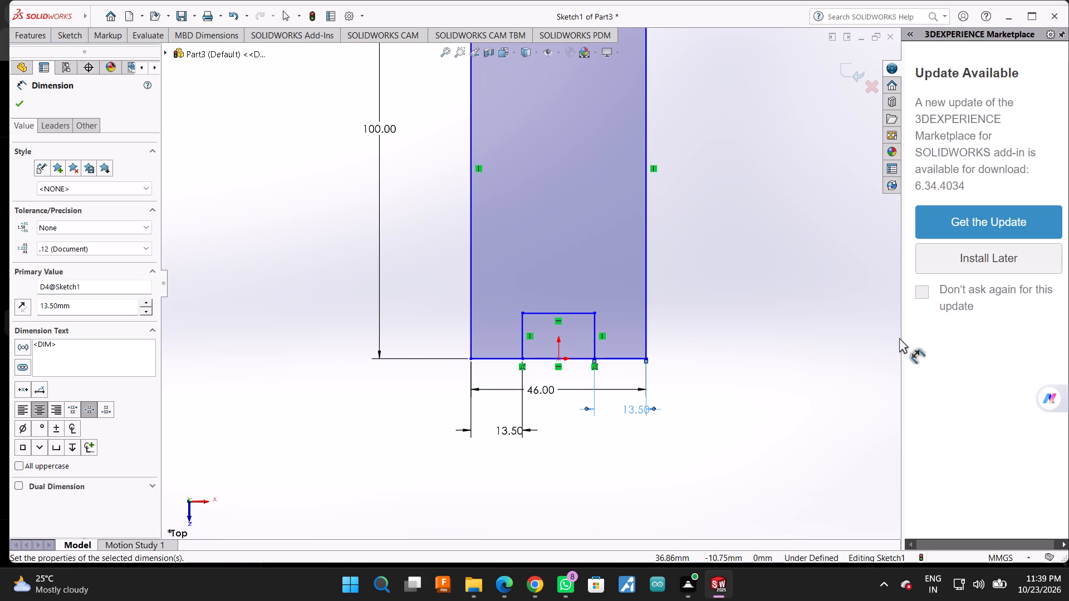
Dimension the notch's left vertical side as 15 mm high, placing the dimension outside the rectangle's left side.
{"action": "left_click", "coordinate": [520, 331]}
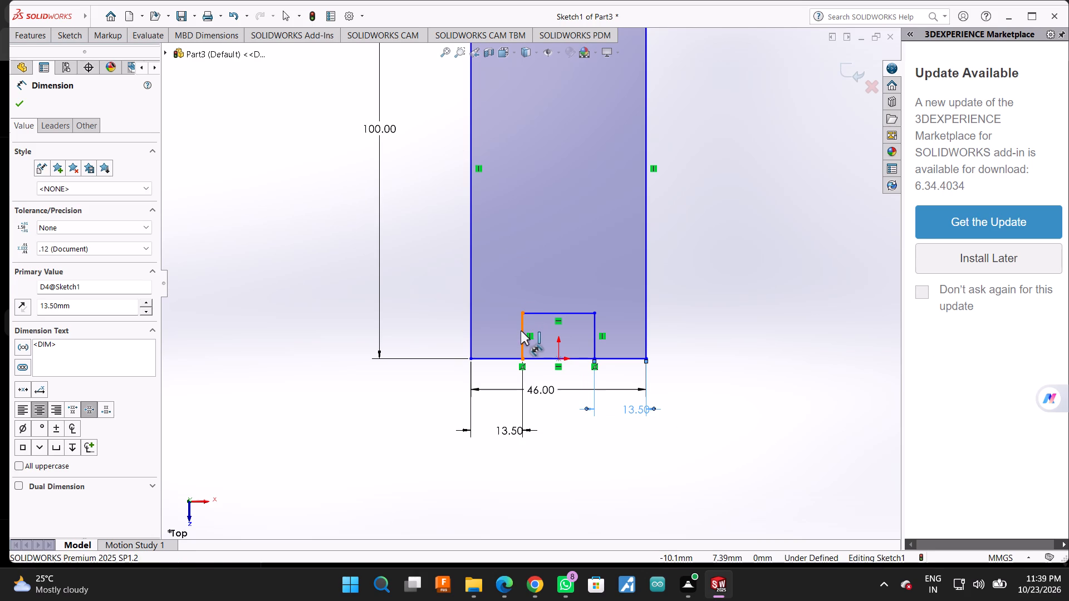
{"action": "left_click", "coordinate": [440, 329]}
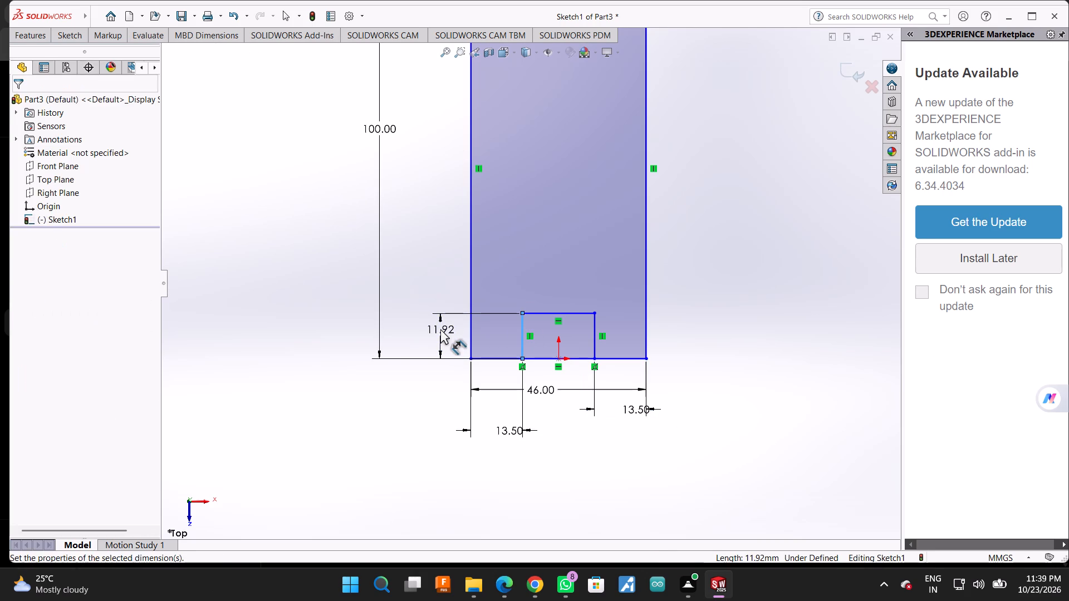
{"action": "type", "text": "15"}
{"action": "key", "text": "Return"}
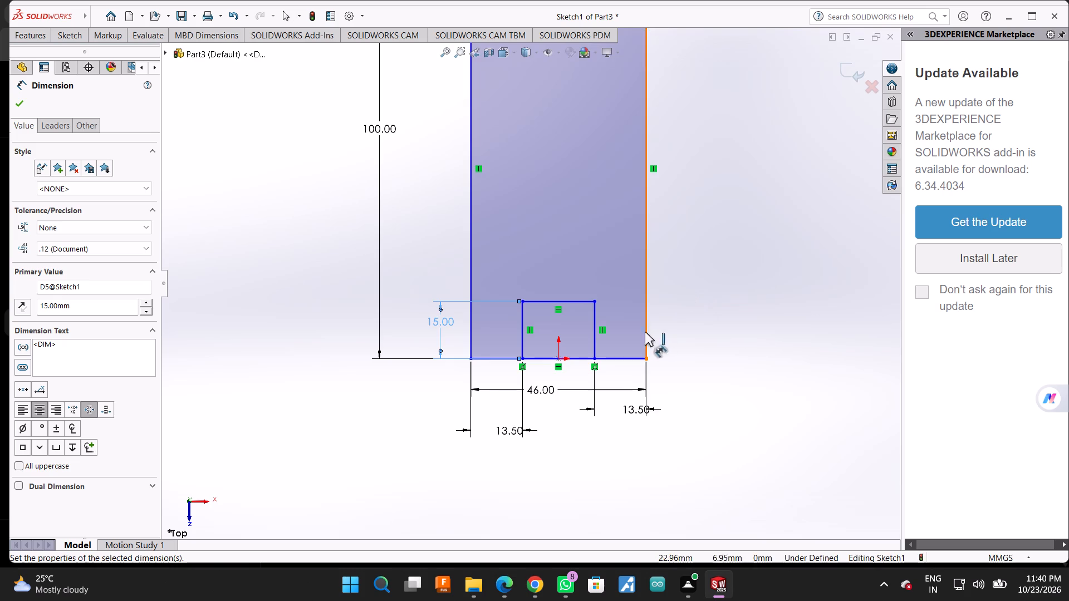
Trim the rectangle's bottom edge from its left corner to the notch's right side, opening the bottom of the notch.
{"action": "scroll", "coordinate": [646, 313], "scroll_direction": "up", "scroll_amount": 3}
{"action": "left_click", "coordinate": [455, 229]}
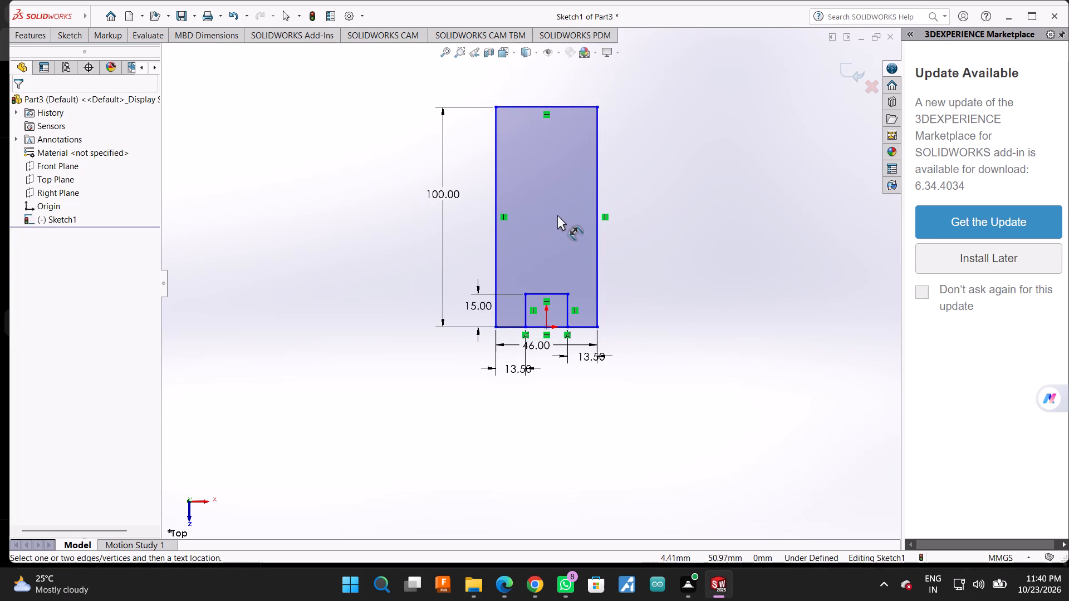
{"action": "scroll", "coordinate": [558, 214], "scroll_direction": "up", "scroll_amount": 2}
{"action": "scroll", "coordinate": [542, 139], "scroll_direction": "down", "scroll_amount": 2}
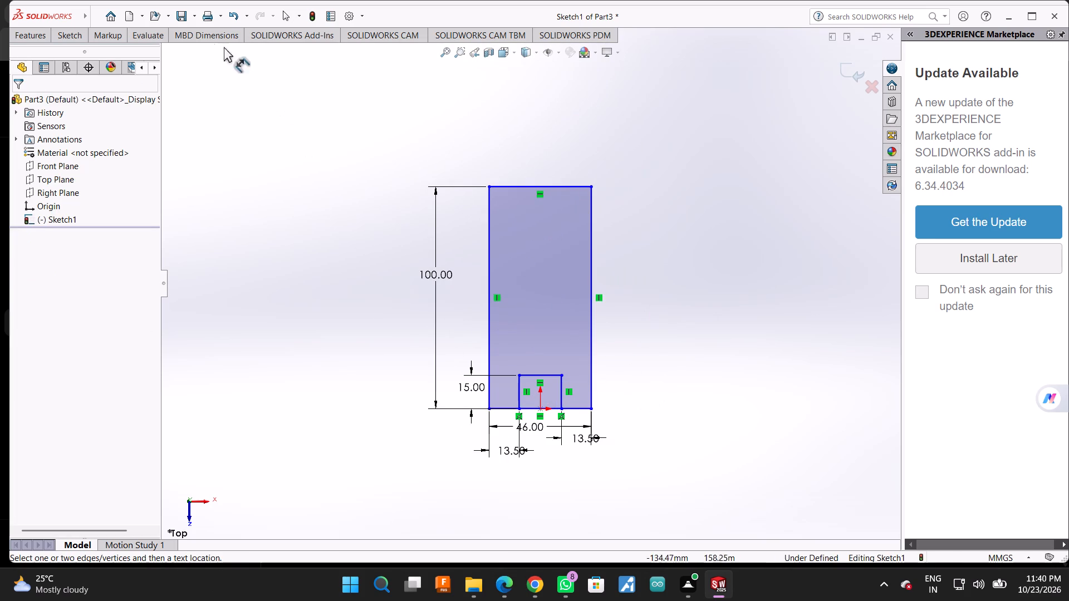
{"action": "left_click", "coordinate": [56, 31]}
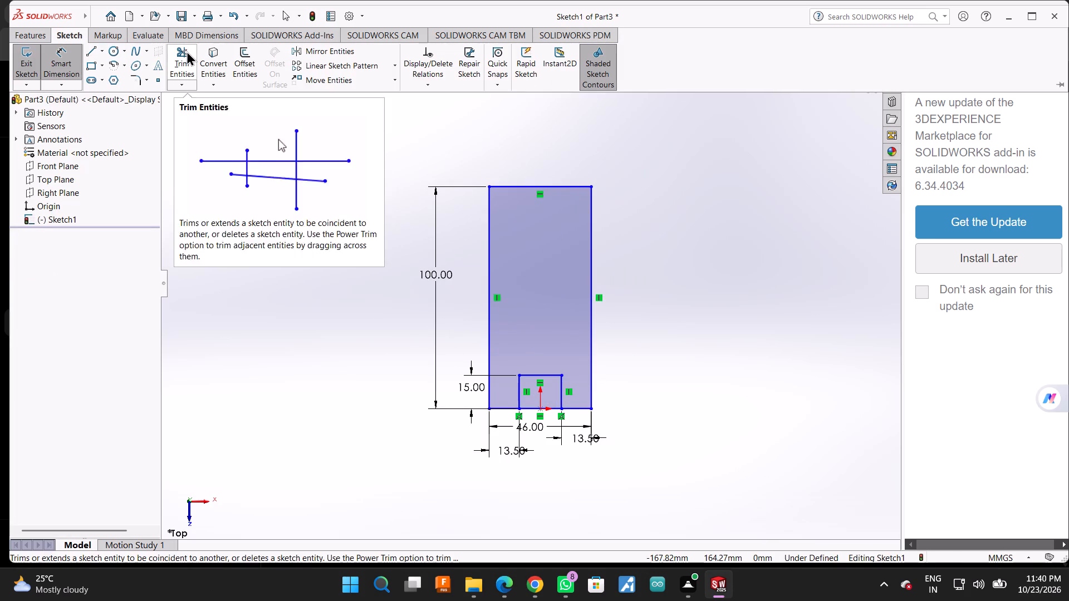
{"action": "left_click", "coordinate": [187, 51]}
{"action": "scroll", "coordinate": [563, 428], "scroll_direction": "down", "scroll_amount": 7}
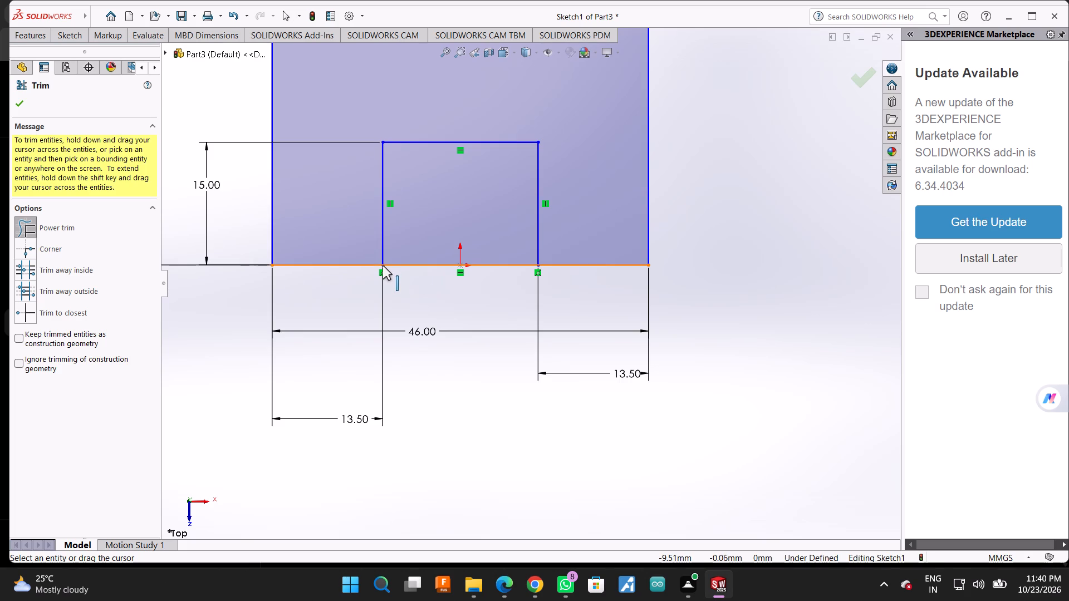
{"action": "left_click", "coordinate": [383, 265]}
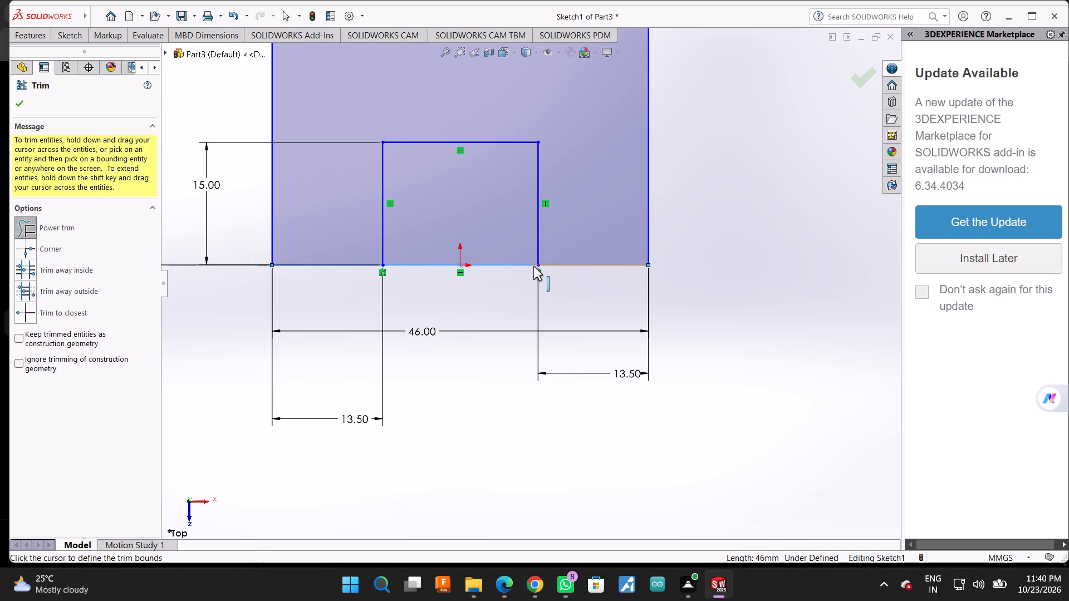
{"action": "left_click", "coordinate": [538, 266]}
Draw a 13.5 mm horizontal line from the rectangle's bottom-left corner to the lower end of the notch's left side.
{"action": "scroll", "coordinate": [498, 287], "scroll_direction": "up", "scroll_amount": 3}
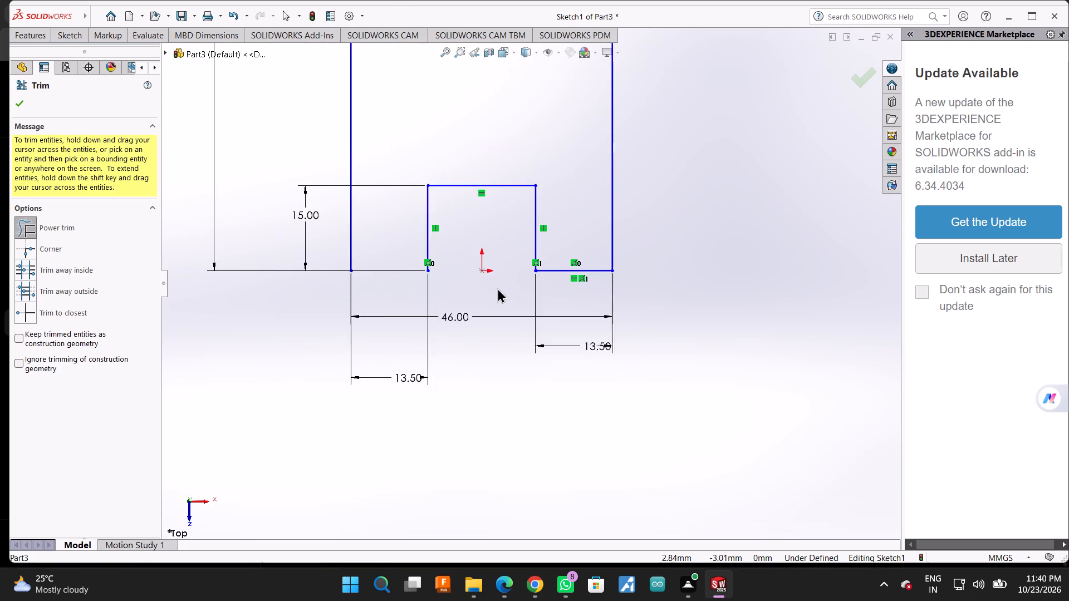
{"action": "scroll", "coordinate": [497, 288], "scroll_direction": "up", "scroll_amount": 6}
{"action": "scroll", "coordinate": [502, 279], "scroll_direction": "down", "scroll_amount": 8}
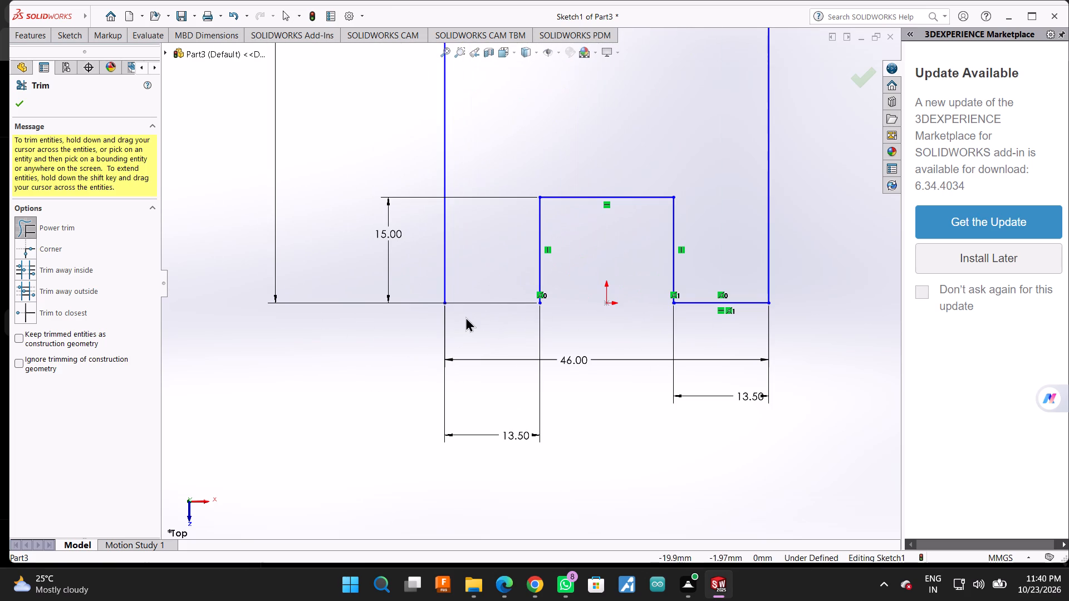
{"action": "left_click", "coordinate": [78, 42]}
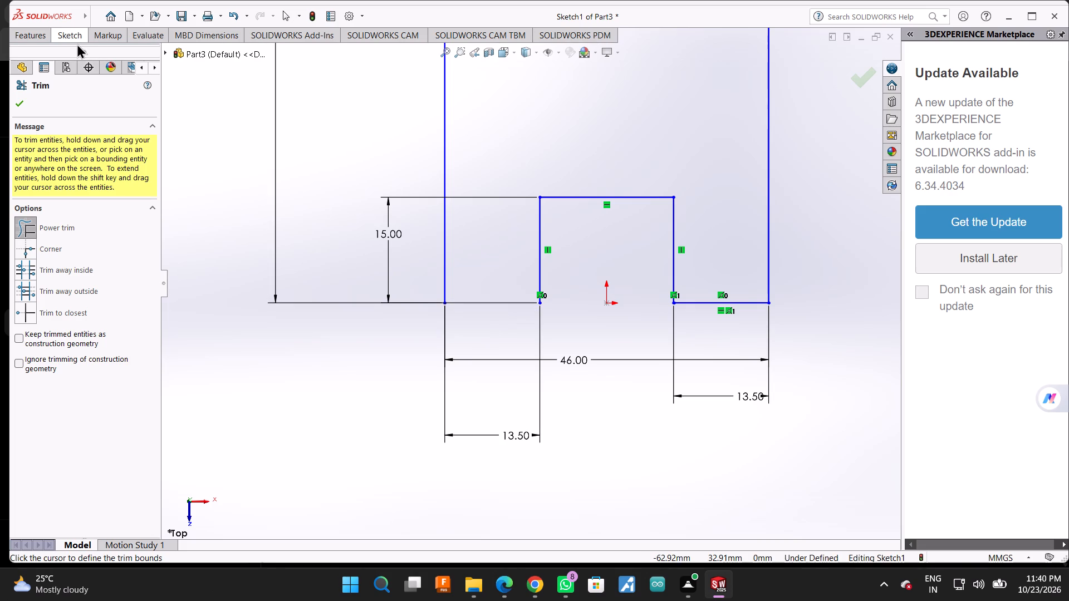
{"action": "left_click", "coordinate": [68, 31]}
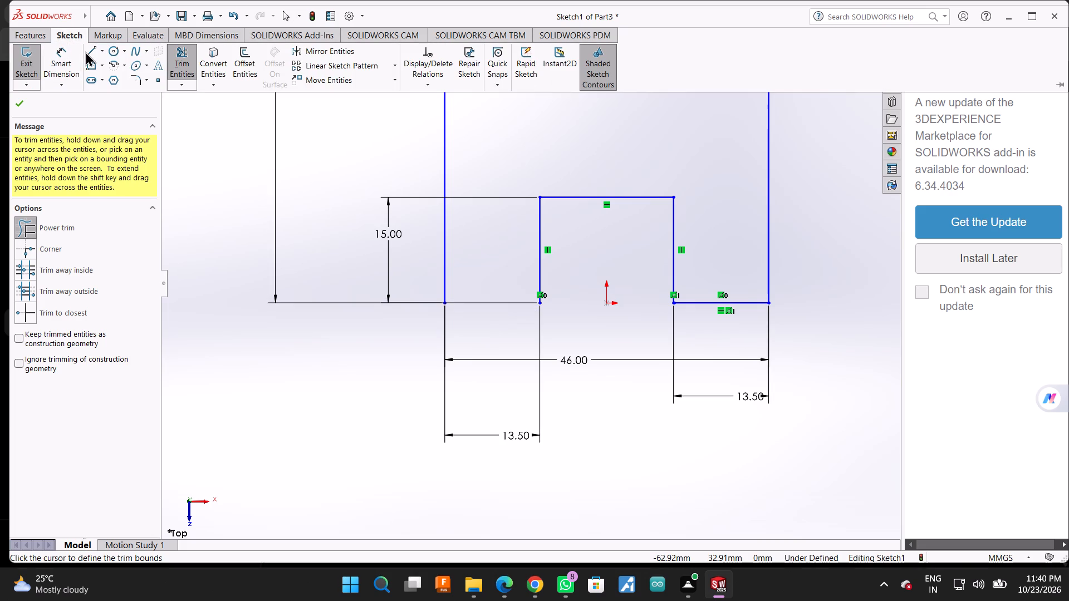
{"action": "left_click", "coordinate": [86, 51]}
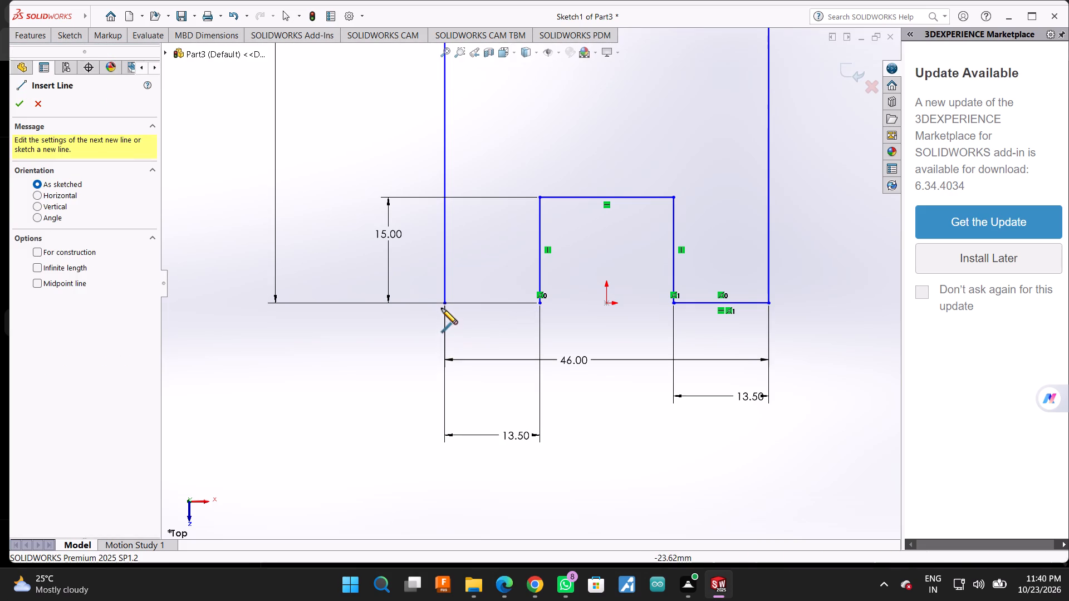
{"action": "left_click", "coordinate": [442, 305]}
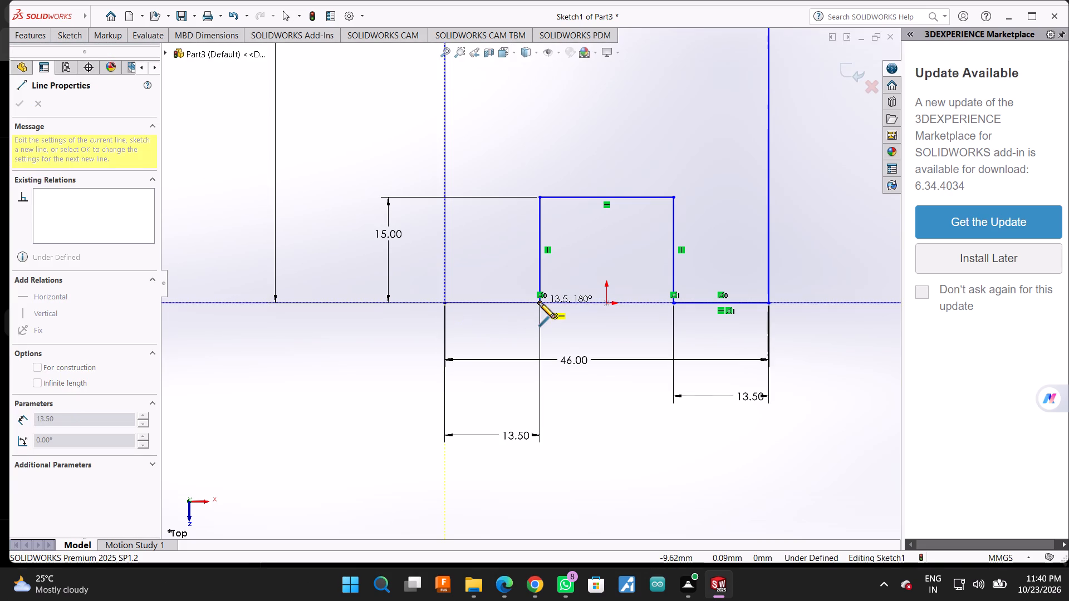
{"action": "left_click", "coordinate": [539, 302]}
{"action": "scroll", "coordinate": [509, 346], "scroll_direction": "up", "scroll_amount": 2}
{"action": "scroll", "coordinate": [511, 318], "scroll_direction": "down", "scroll_amount": 1}
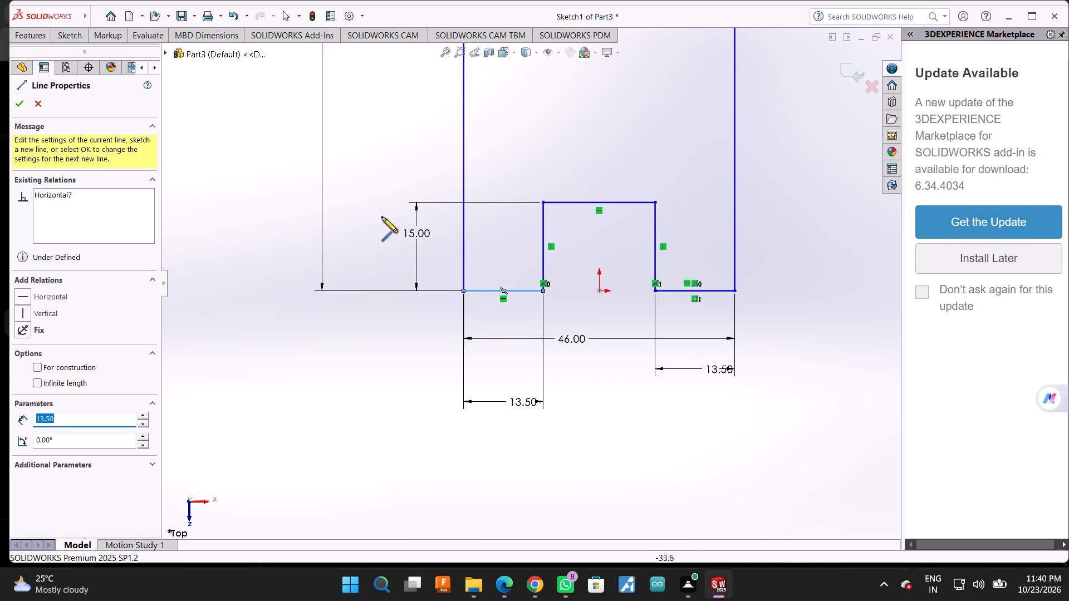
{"action": "left_click", "coordinate": [42, 40]}
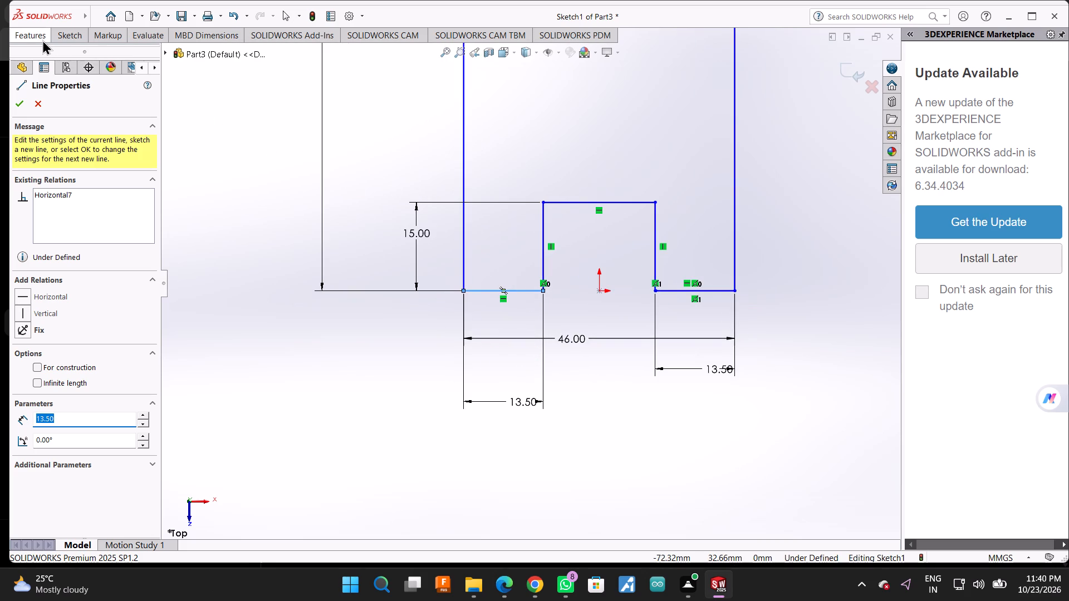
{"action": "left_click", "coordinate": [66, 35]}
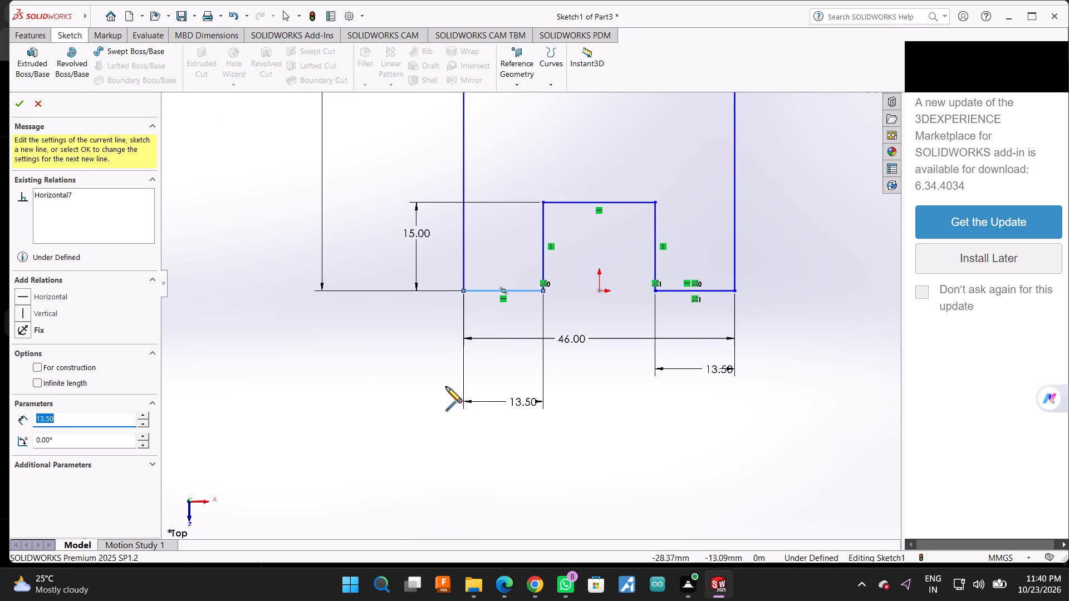
{"action": "key", "text": "Escape"}
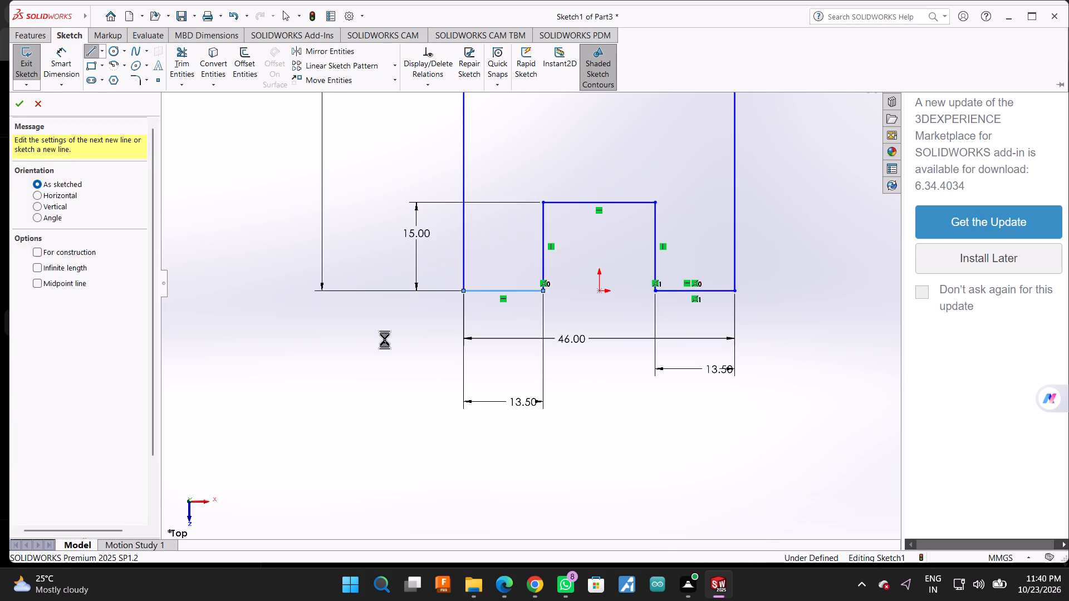
Delete the 13.5 mm offset dimension between the rectangle's left side and the notch's left side.
{"action": "right_click", "coordinate": [472, 398]}
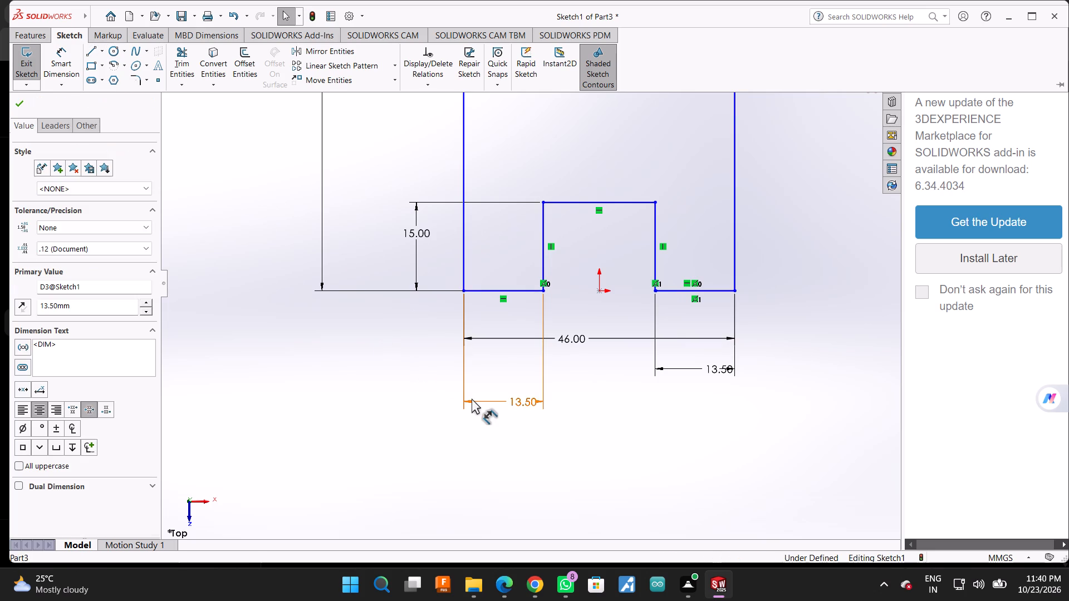
{"action": "left_click", "coordinate": [512, 425]}
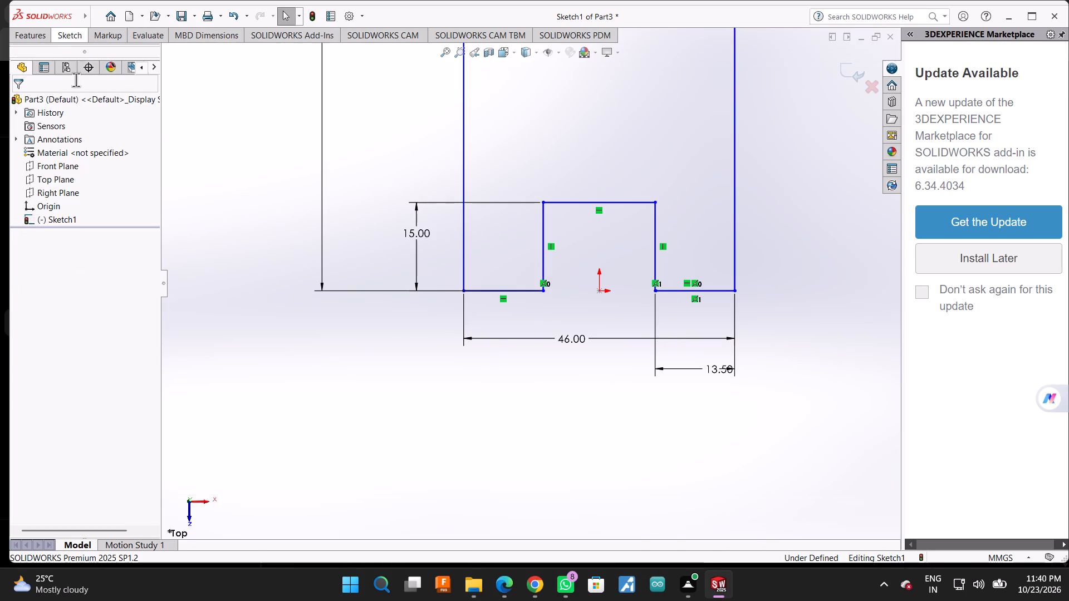
Dimension the short bottom line beside the notch's left side as 13.5 mm, placing the dimension below the 46 mm width.
{"action": "left_click", "coordinate": [67, 43]}
{"action": "left_click", "coordinate": [65, 33]}
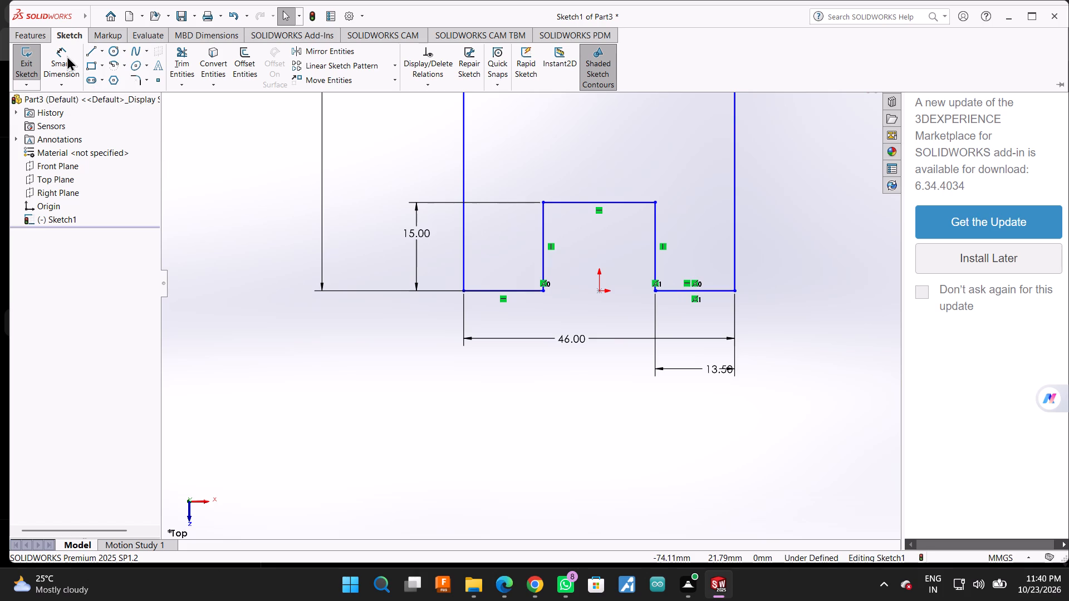
{"action": "left_click", "coordinate": [67, 56]}
{"action": "left_click", "coordinate": [481, 290]}
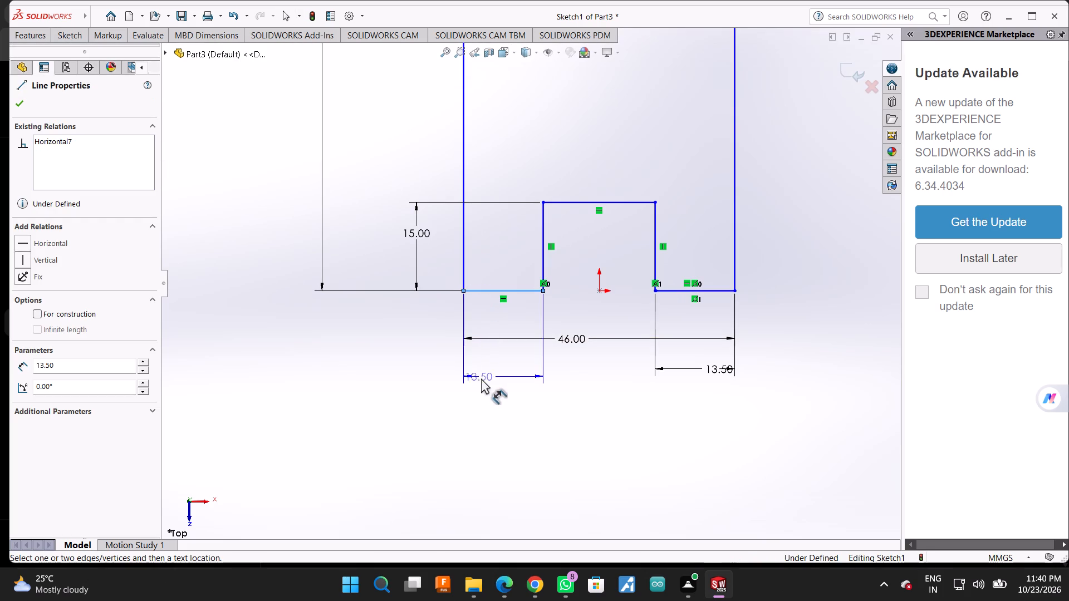
{"action": "left_click", "coordinate": [487, 396]}
{"action": "left_click", "coordinate": [557, 410]}
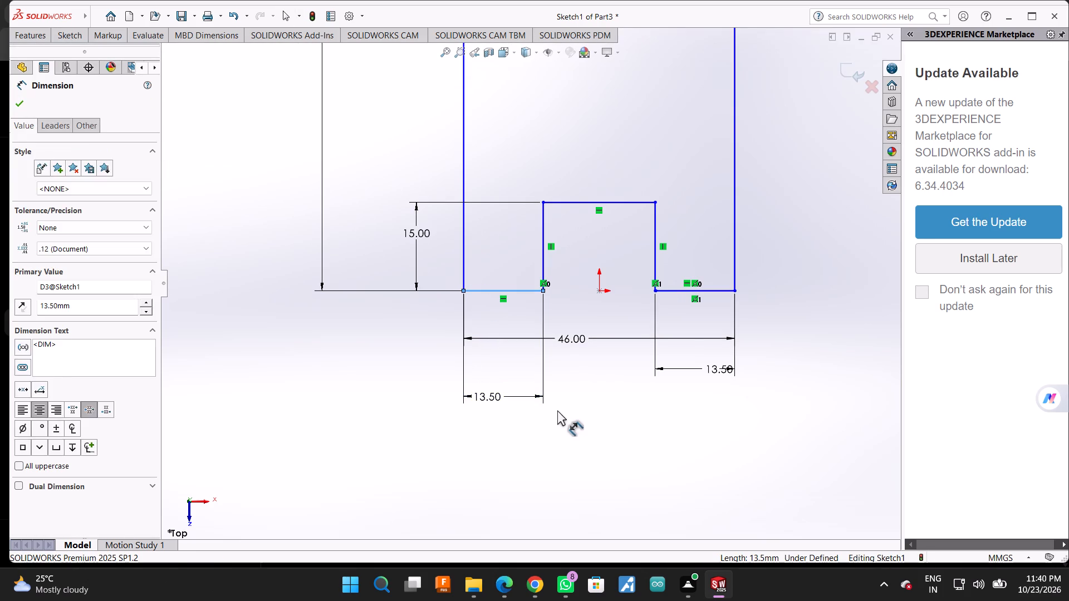
{"action": "left_click", "coordinate": [443, 377]}
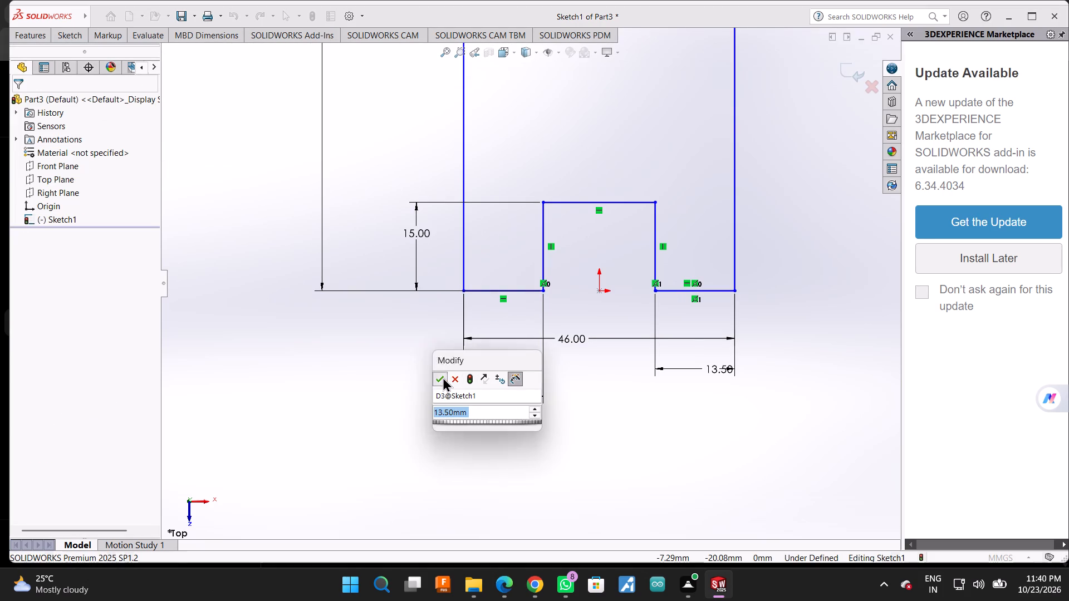
{"action": "scroll", "coordinate": [574, 408], "scroll_direction": "up", "scroll_amount": 2}
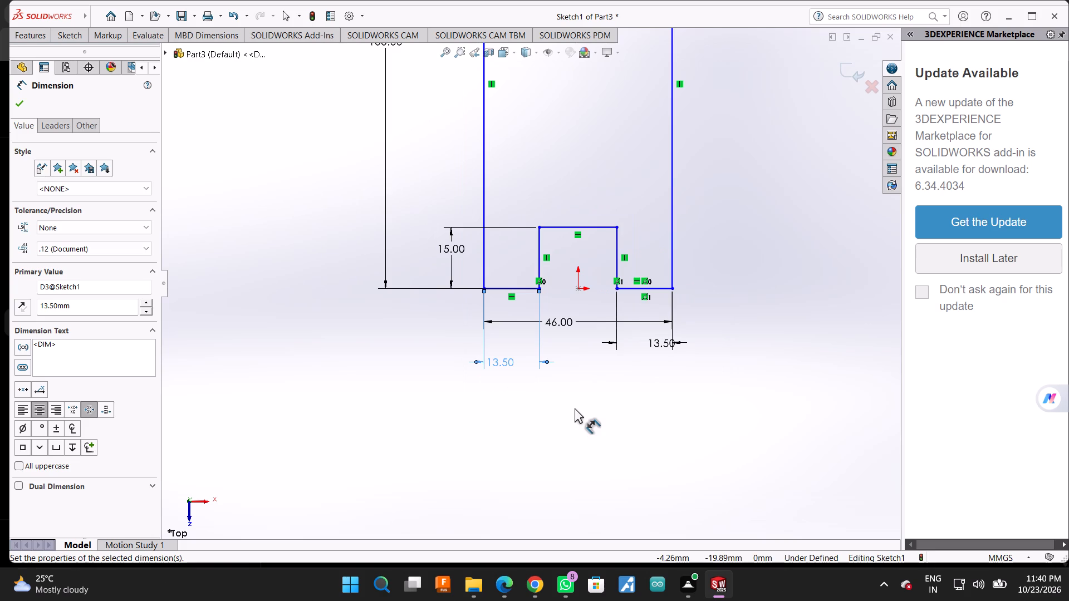
{"action": "left_click", "coordinate": [583, 402]}
Try to extrude the notched profile as a boss with a blind depth of 15 mm from the sketch plane.
{"action": "scroll", "coordinate": [585, 401], "scroll_direction": "up", "scroll_amount": 3}
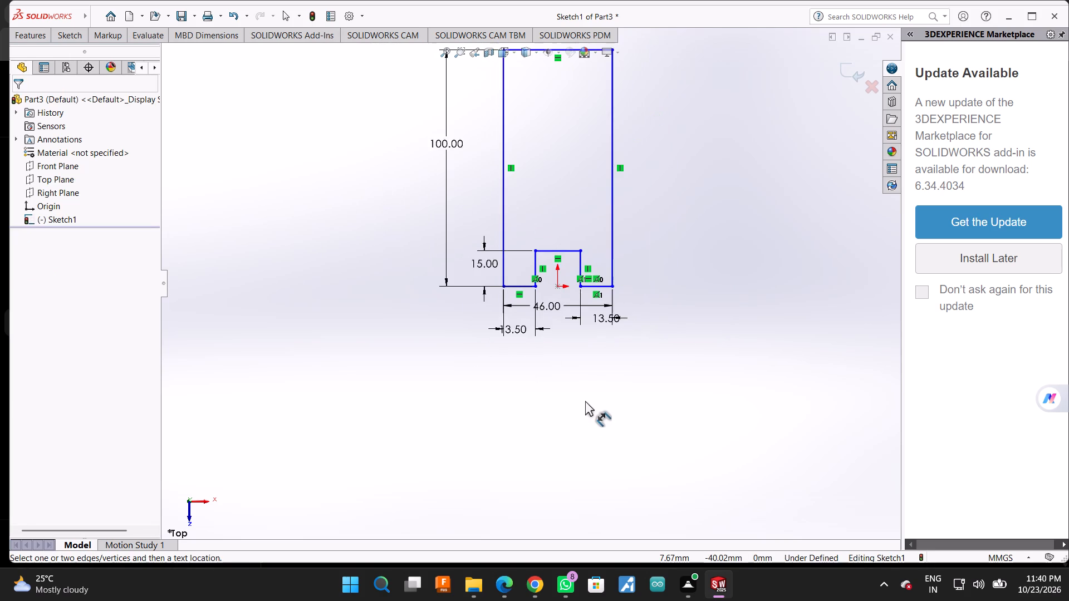
{"action": "scroll", "coordinate": [585, 401], "scroll_direction": "up", "scroll_amount": 2}
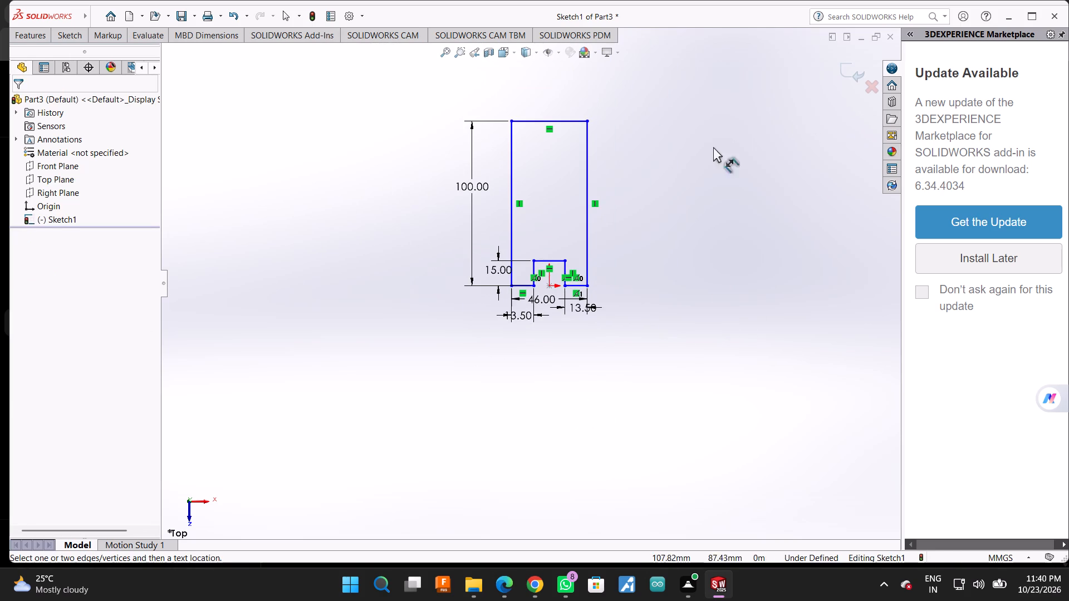
{"action": "left_click", "coordinate": [32, 33]}
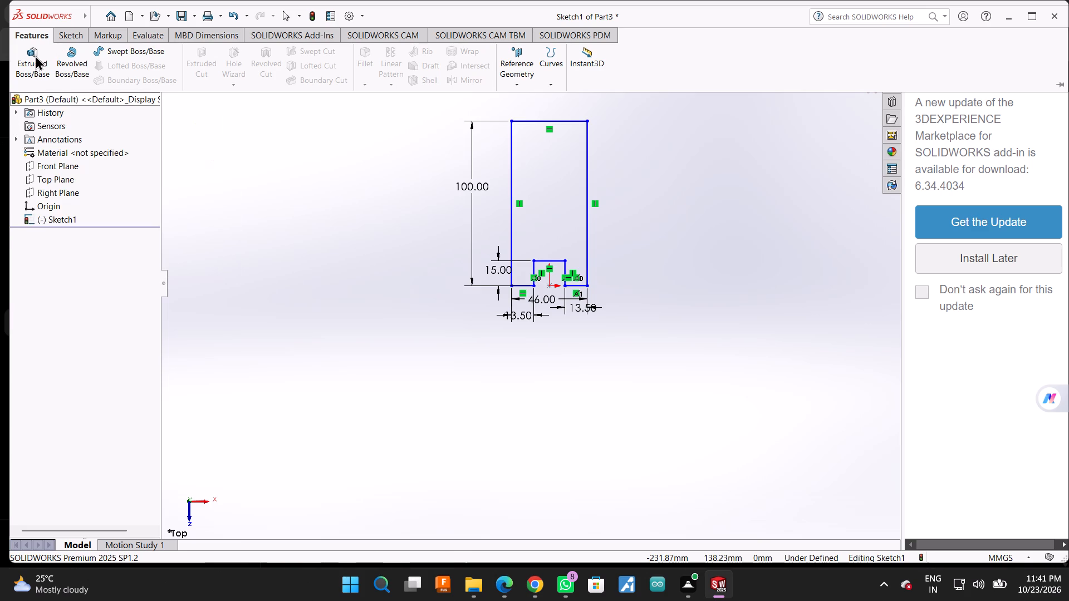
{"action": "left_click", "coordinate": [35, 56]}
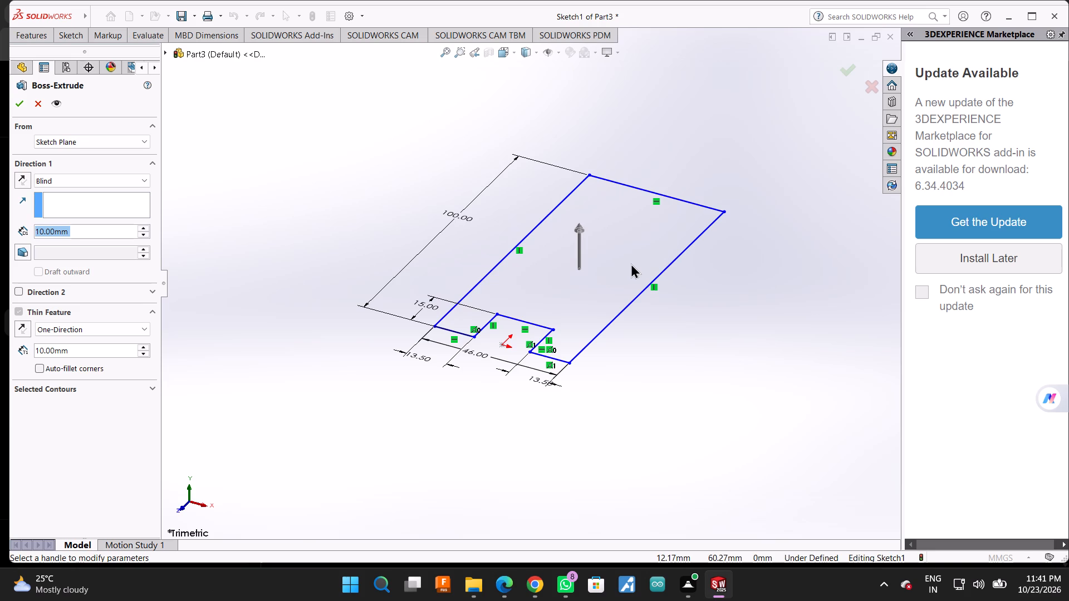
{"action": "type", "text": "15"}
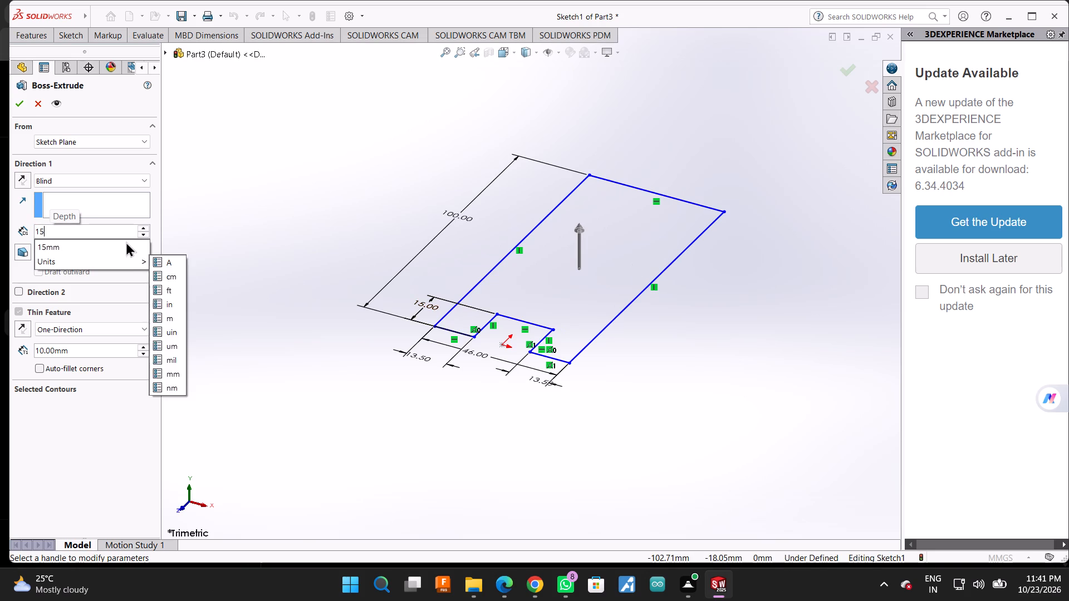
{"action": "left_click", "coordinate": [90, 242]}
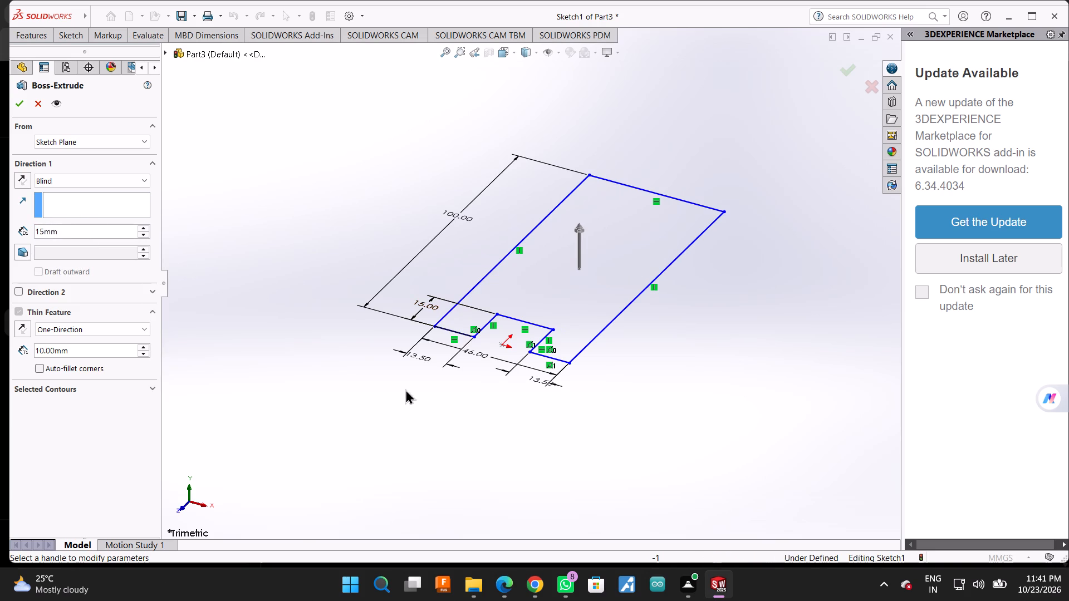
{"action": "left_click", "coordinate": [18, 104]}
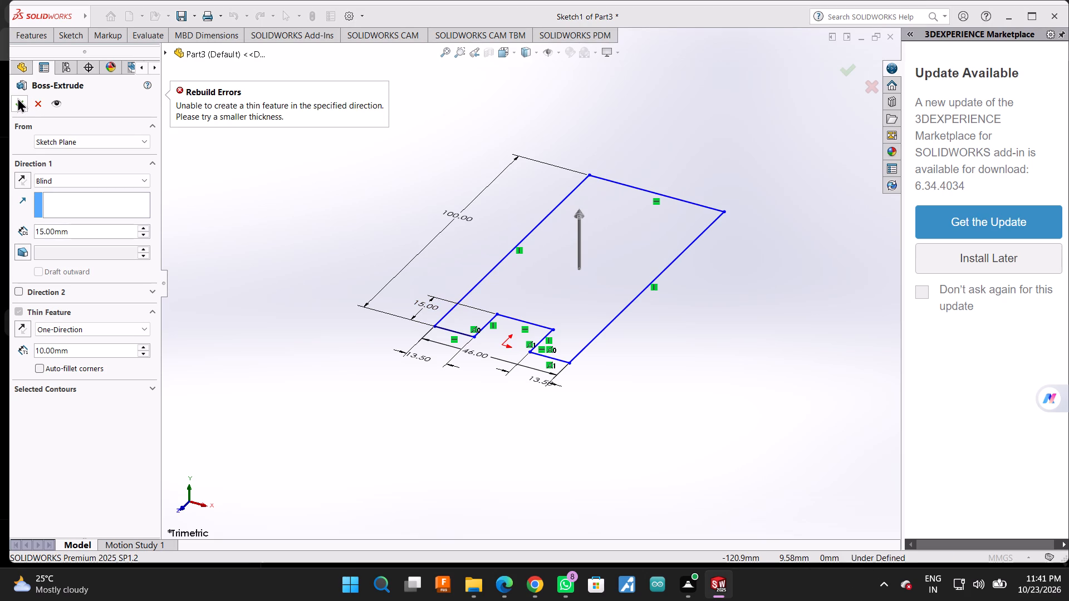
{"action": "left_click", "coordinate": [17, 104]}
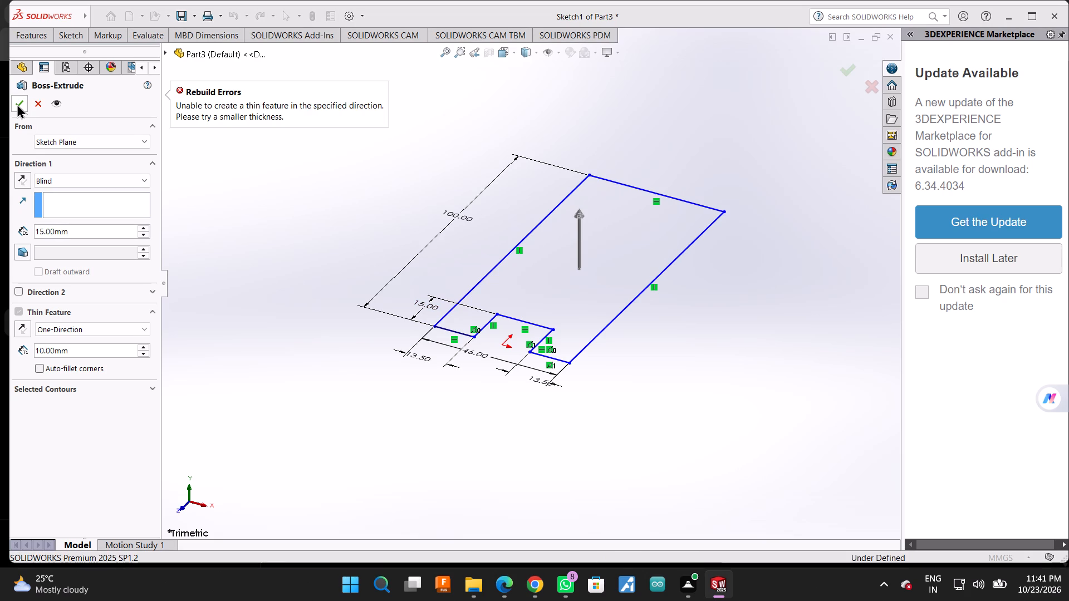
{"action": "left_click", "coordinate": [496, 289]}
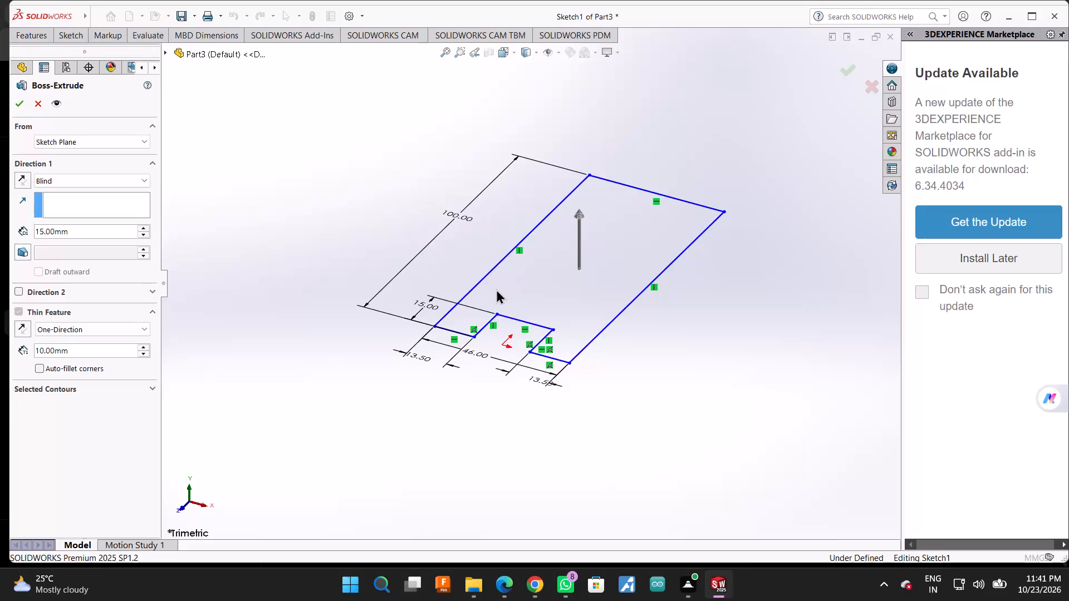
{"action": "left_click", "coordinate": [23, 107]}
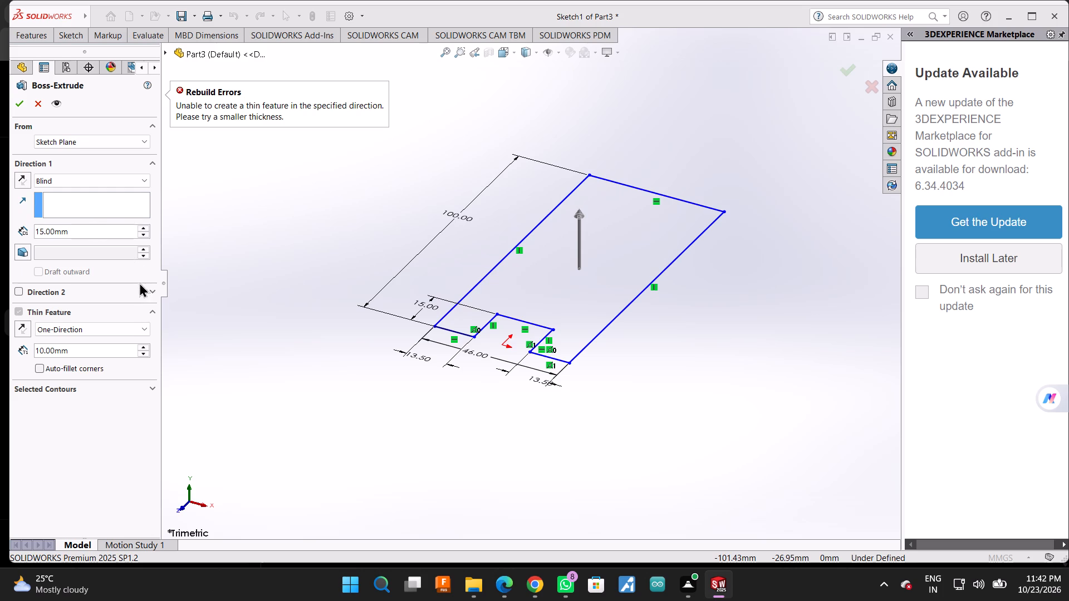
{"action": "left_click", "coordinate": [14, 104]}
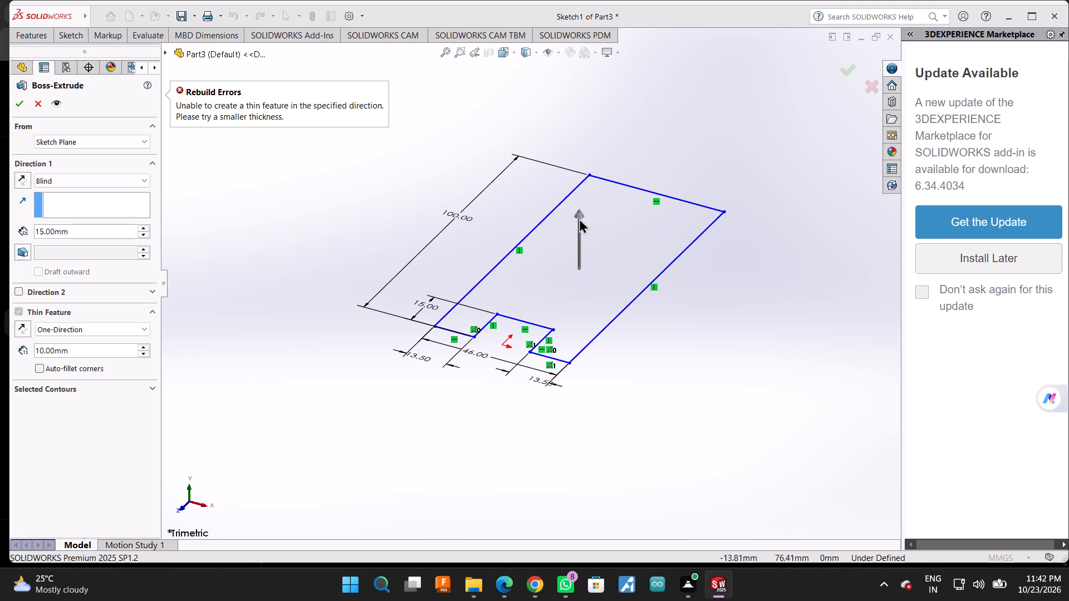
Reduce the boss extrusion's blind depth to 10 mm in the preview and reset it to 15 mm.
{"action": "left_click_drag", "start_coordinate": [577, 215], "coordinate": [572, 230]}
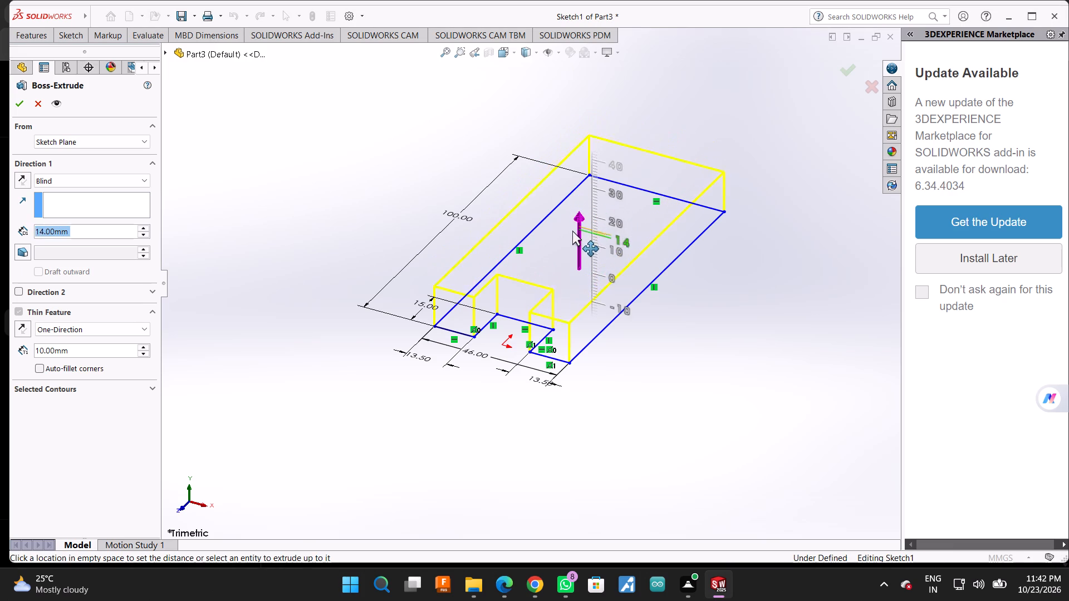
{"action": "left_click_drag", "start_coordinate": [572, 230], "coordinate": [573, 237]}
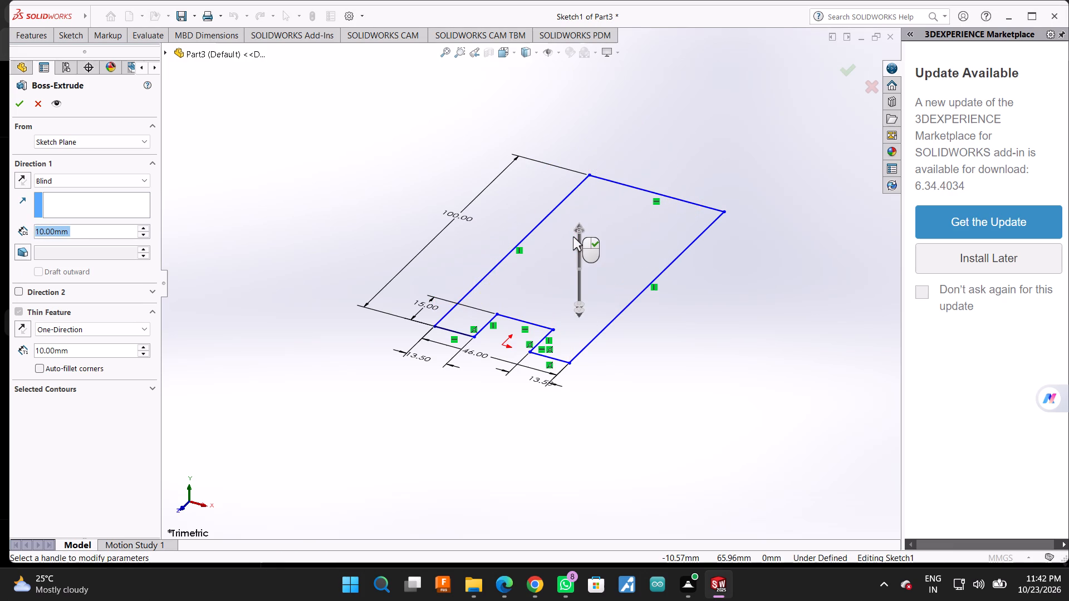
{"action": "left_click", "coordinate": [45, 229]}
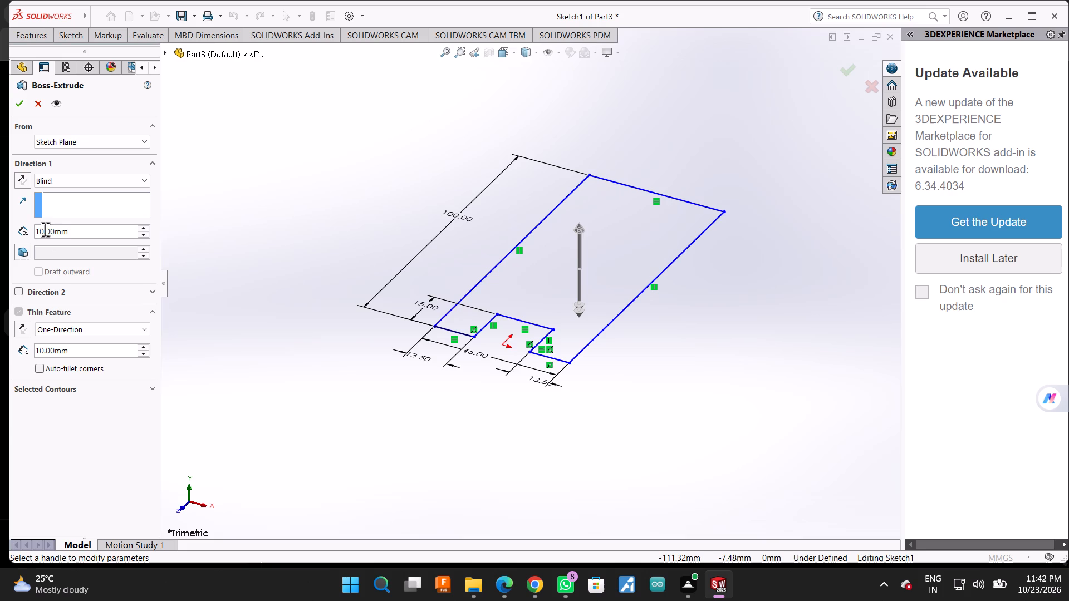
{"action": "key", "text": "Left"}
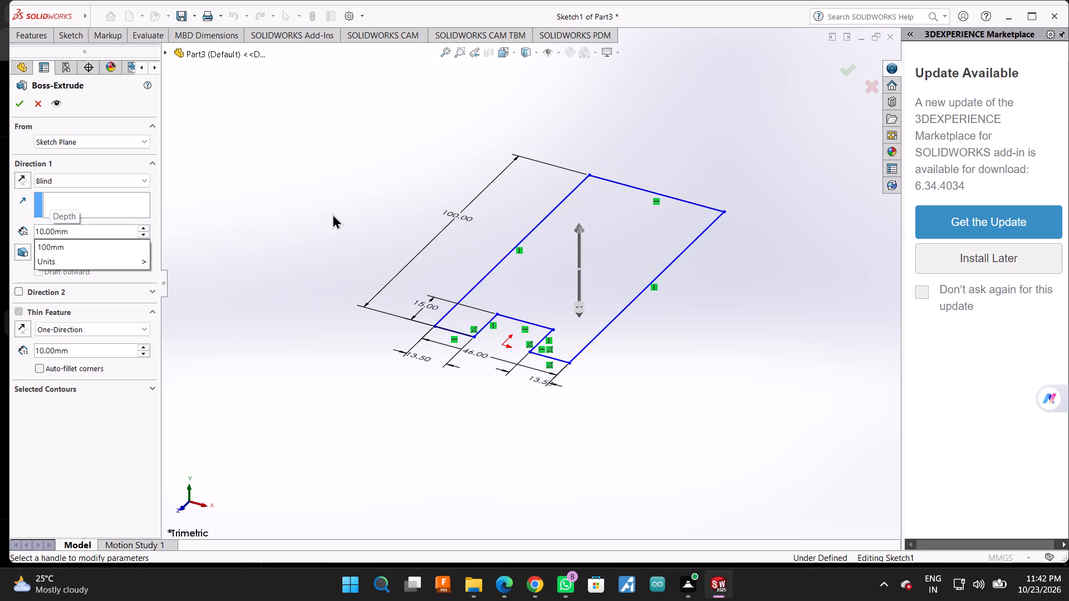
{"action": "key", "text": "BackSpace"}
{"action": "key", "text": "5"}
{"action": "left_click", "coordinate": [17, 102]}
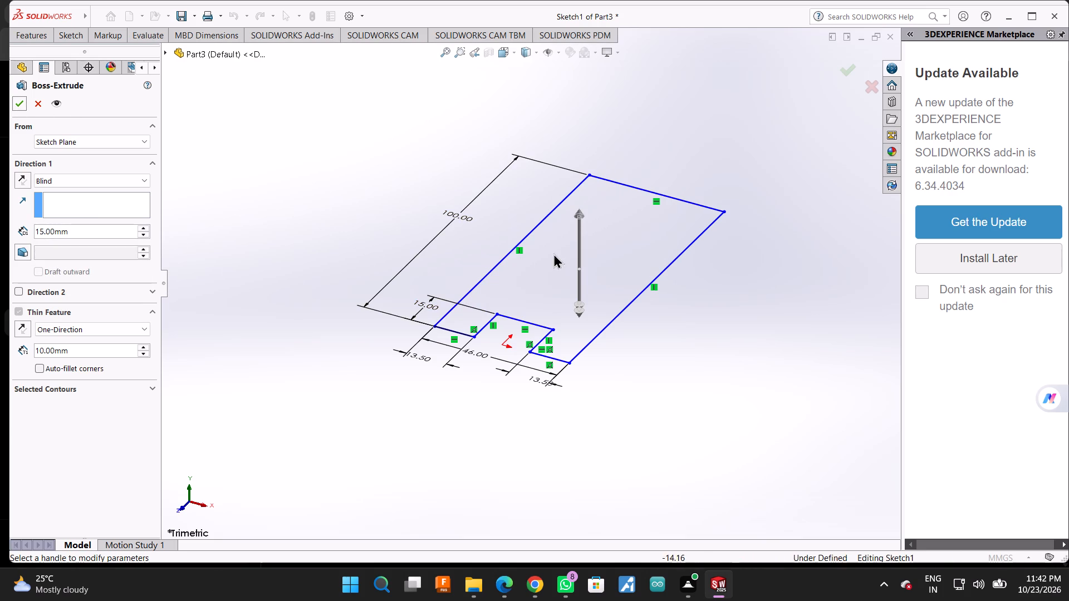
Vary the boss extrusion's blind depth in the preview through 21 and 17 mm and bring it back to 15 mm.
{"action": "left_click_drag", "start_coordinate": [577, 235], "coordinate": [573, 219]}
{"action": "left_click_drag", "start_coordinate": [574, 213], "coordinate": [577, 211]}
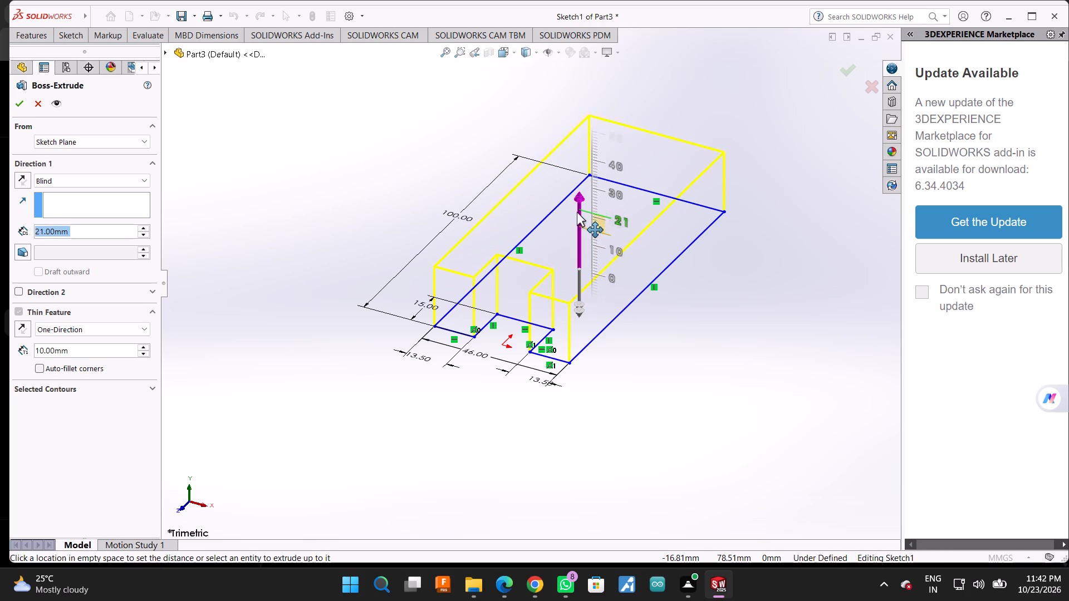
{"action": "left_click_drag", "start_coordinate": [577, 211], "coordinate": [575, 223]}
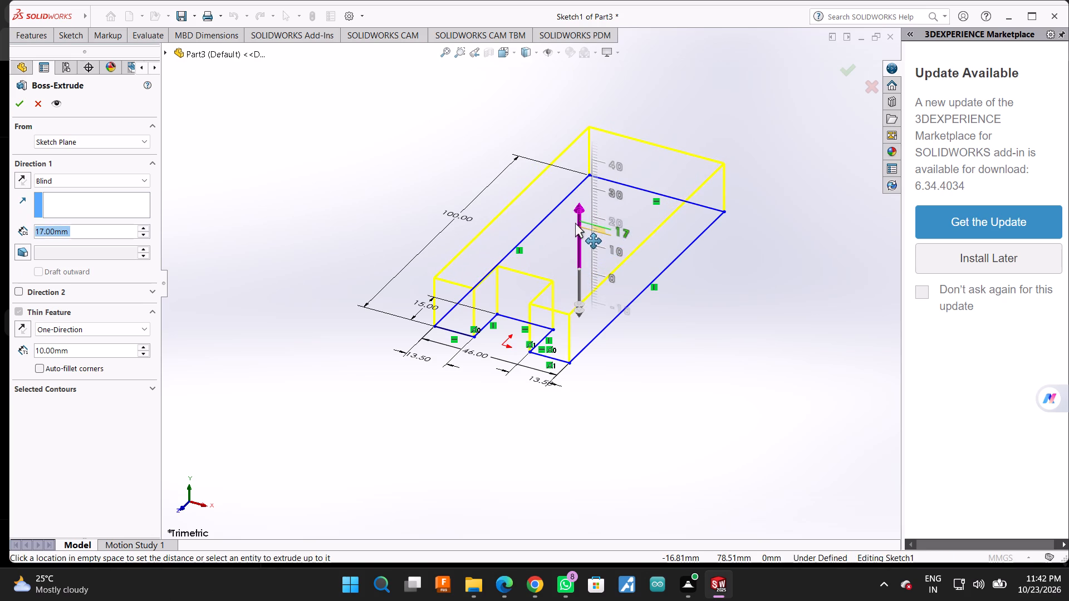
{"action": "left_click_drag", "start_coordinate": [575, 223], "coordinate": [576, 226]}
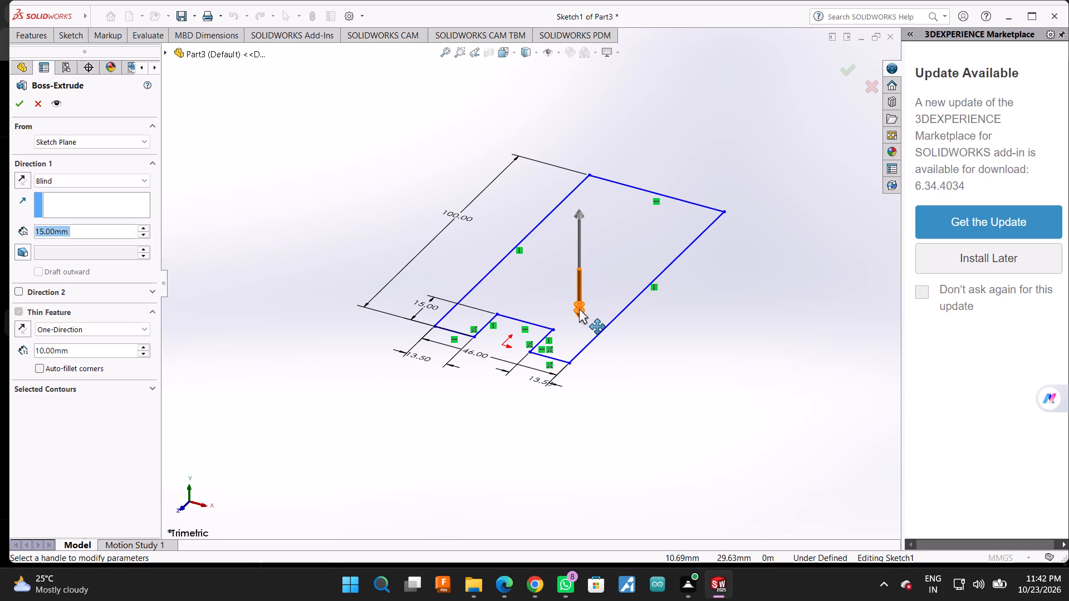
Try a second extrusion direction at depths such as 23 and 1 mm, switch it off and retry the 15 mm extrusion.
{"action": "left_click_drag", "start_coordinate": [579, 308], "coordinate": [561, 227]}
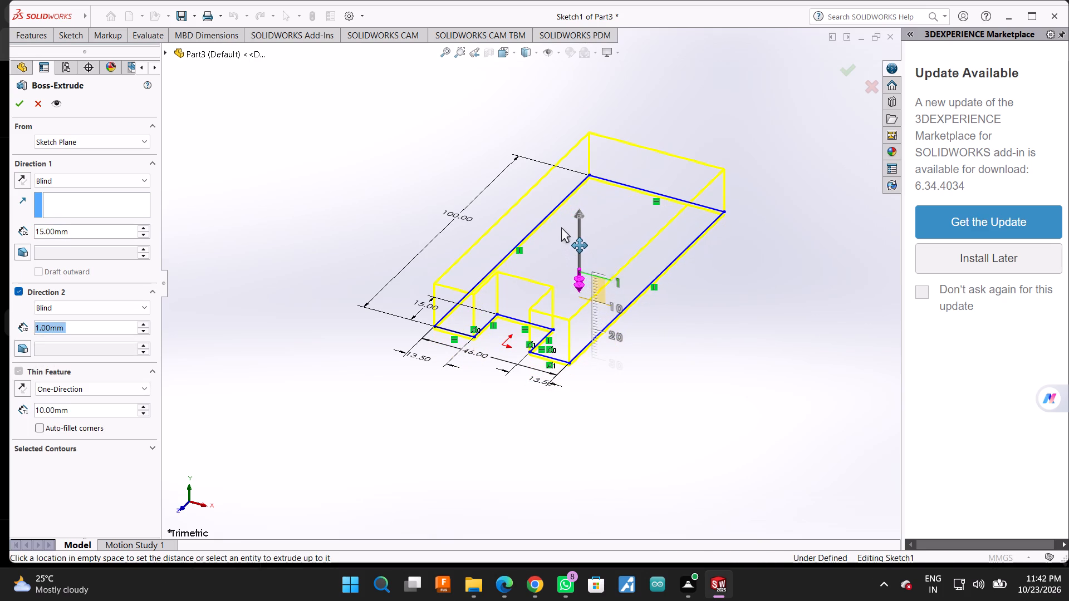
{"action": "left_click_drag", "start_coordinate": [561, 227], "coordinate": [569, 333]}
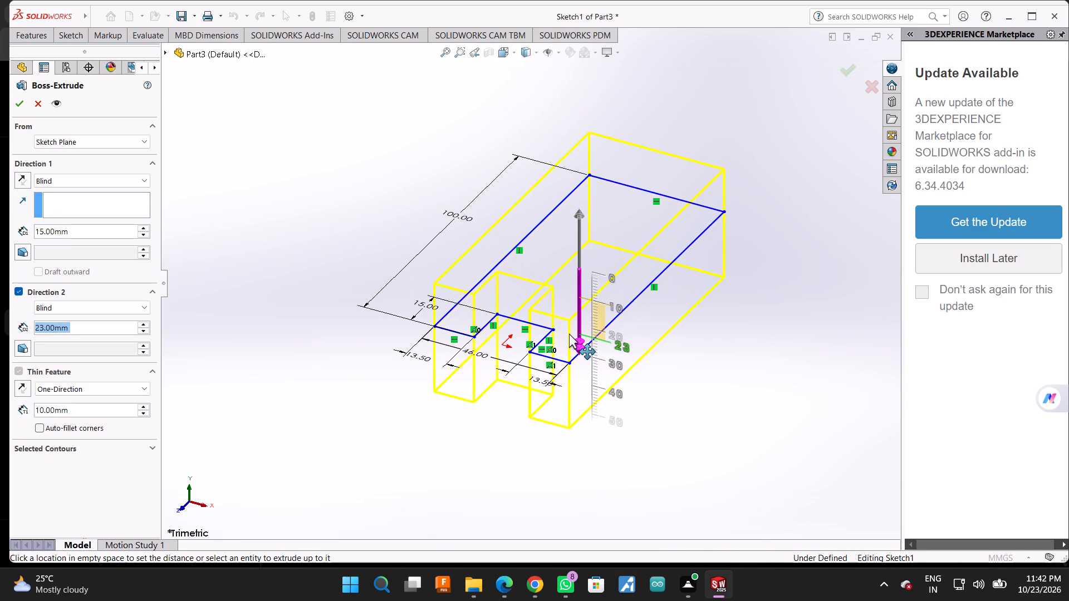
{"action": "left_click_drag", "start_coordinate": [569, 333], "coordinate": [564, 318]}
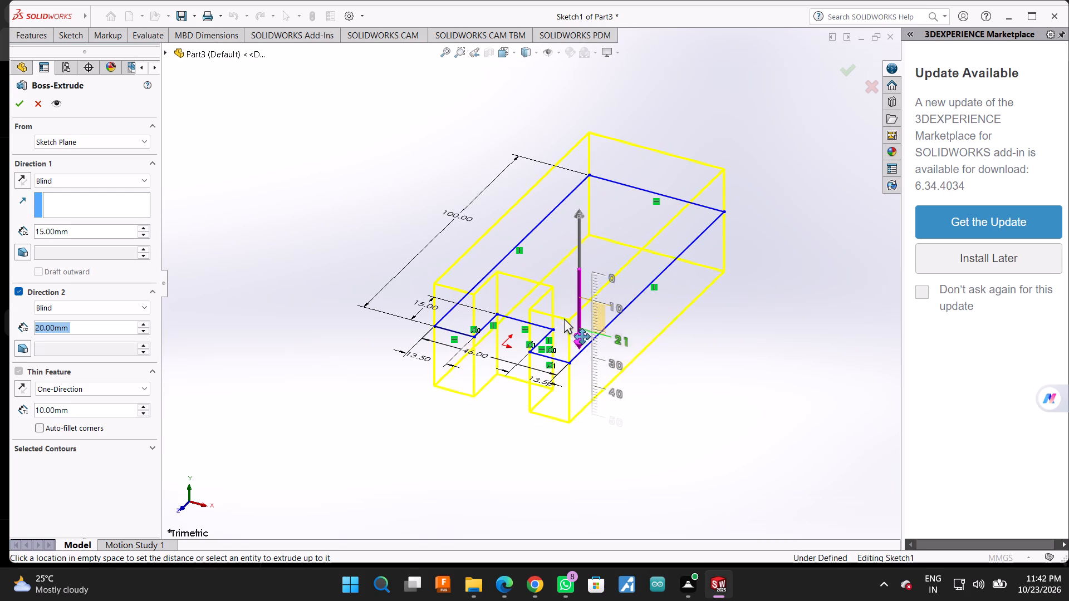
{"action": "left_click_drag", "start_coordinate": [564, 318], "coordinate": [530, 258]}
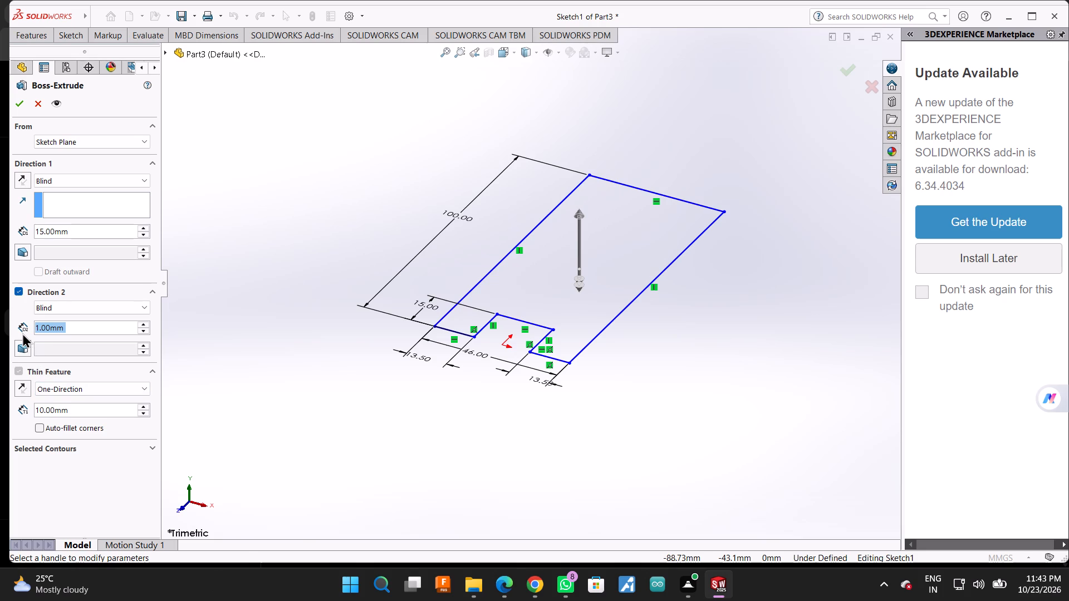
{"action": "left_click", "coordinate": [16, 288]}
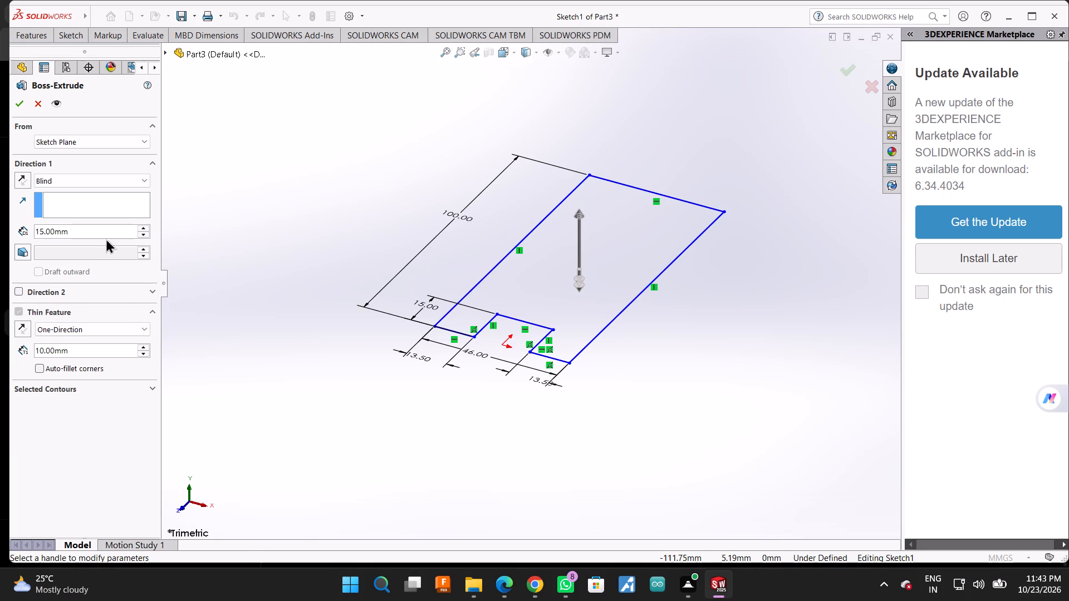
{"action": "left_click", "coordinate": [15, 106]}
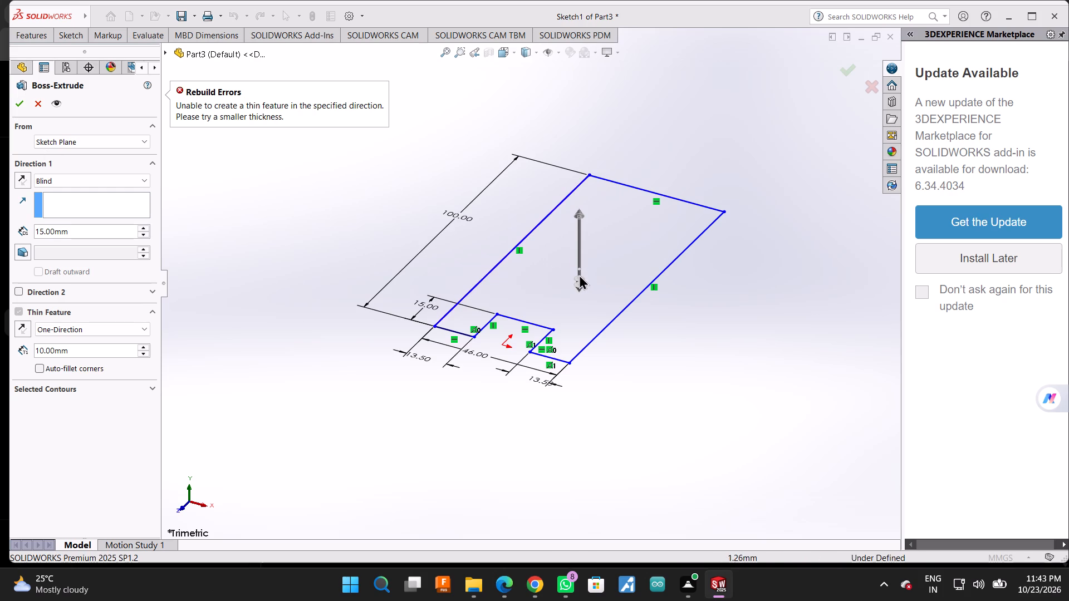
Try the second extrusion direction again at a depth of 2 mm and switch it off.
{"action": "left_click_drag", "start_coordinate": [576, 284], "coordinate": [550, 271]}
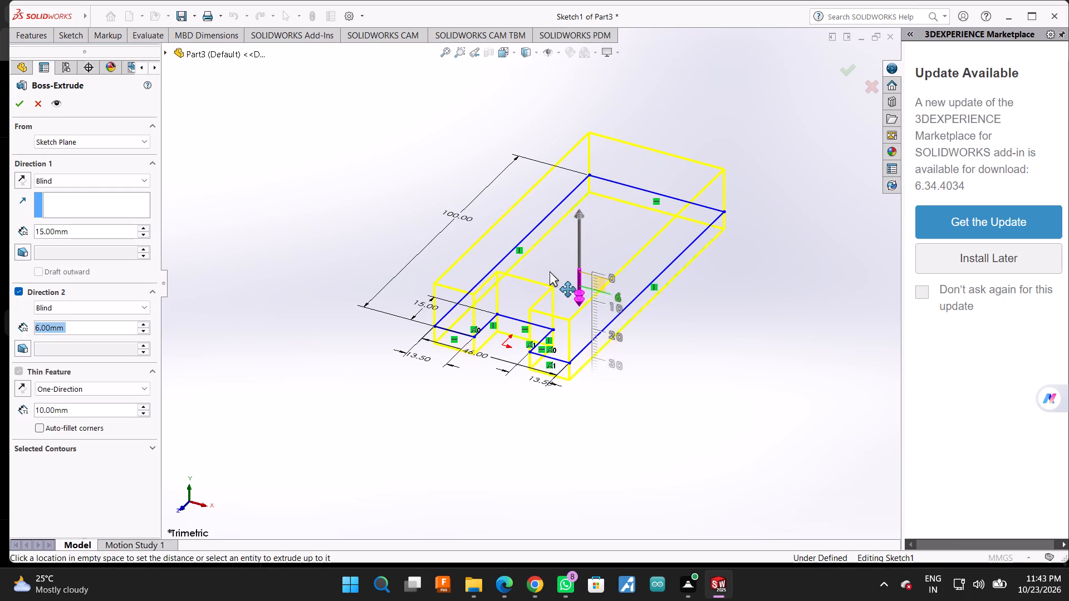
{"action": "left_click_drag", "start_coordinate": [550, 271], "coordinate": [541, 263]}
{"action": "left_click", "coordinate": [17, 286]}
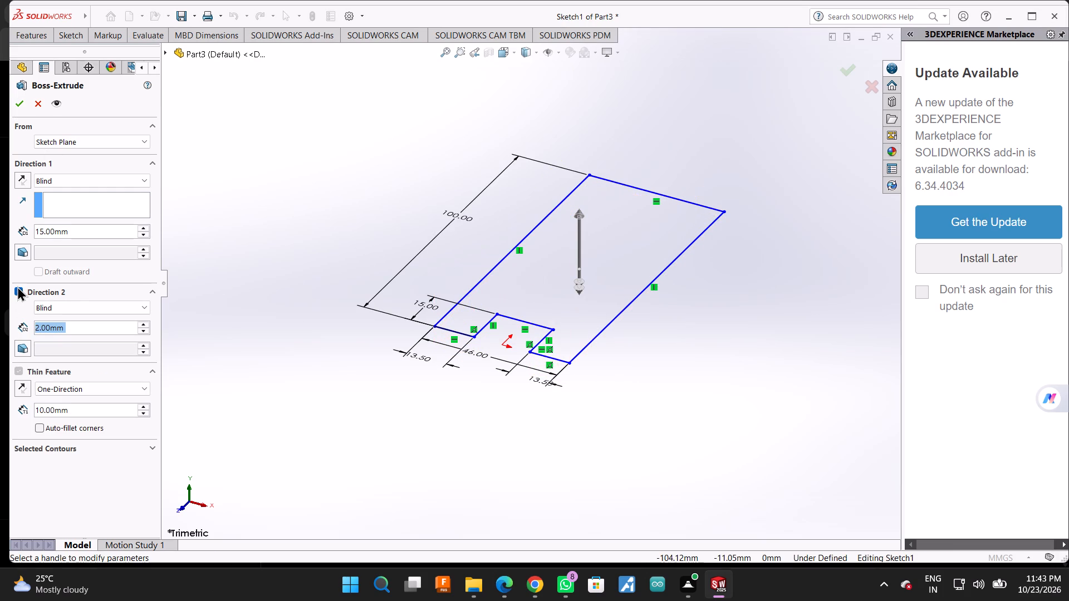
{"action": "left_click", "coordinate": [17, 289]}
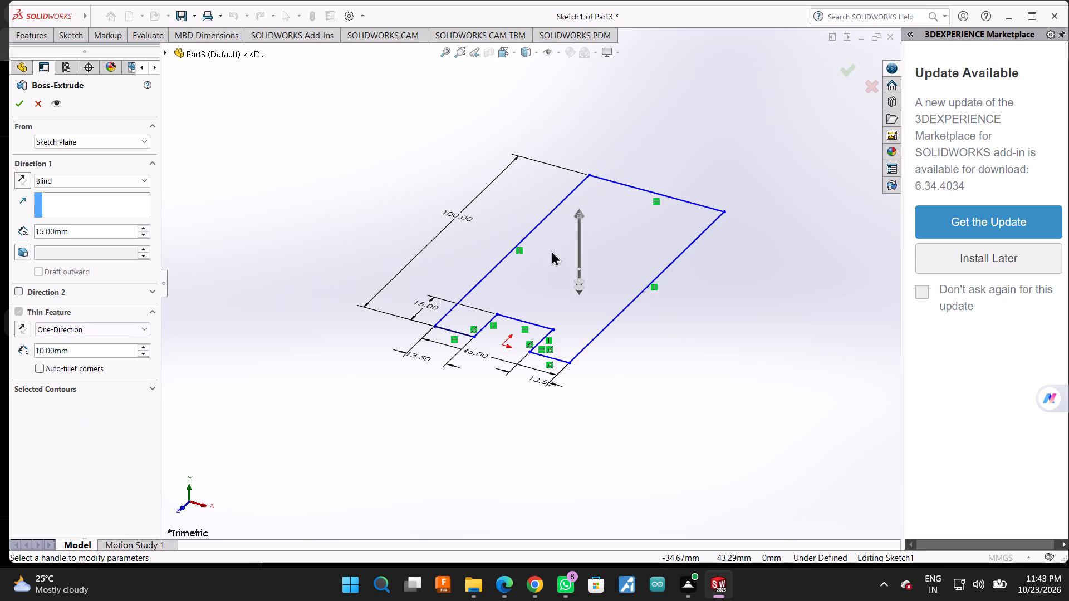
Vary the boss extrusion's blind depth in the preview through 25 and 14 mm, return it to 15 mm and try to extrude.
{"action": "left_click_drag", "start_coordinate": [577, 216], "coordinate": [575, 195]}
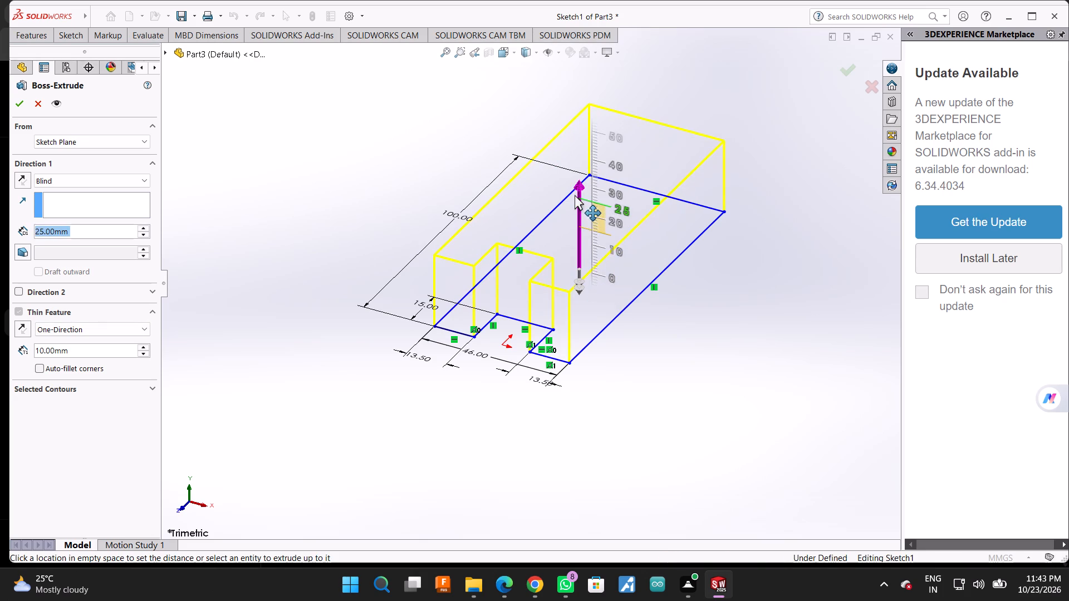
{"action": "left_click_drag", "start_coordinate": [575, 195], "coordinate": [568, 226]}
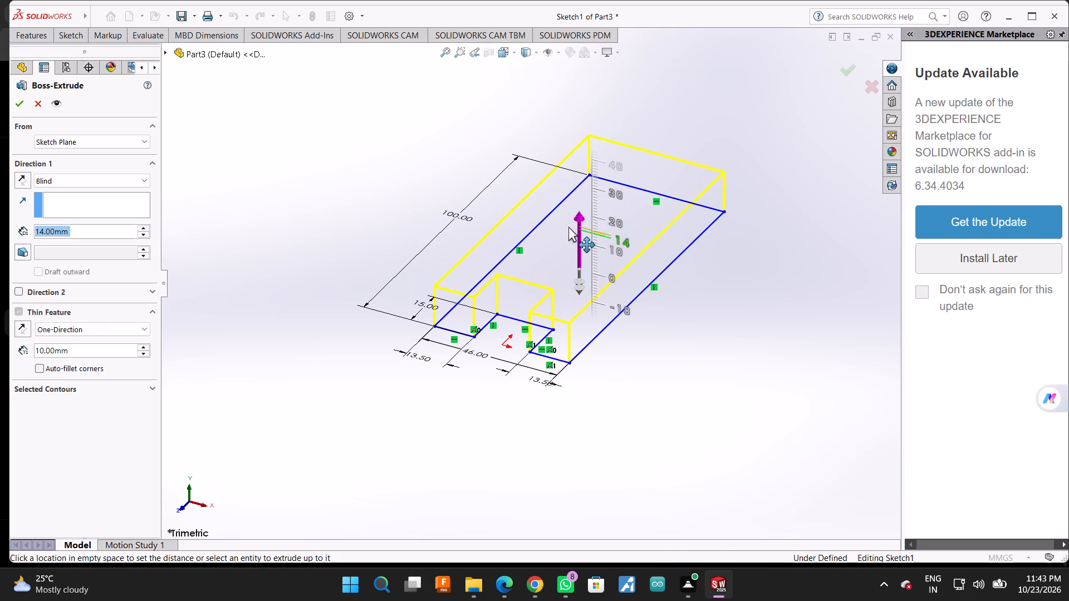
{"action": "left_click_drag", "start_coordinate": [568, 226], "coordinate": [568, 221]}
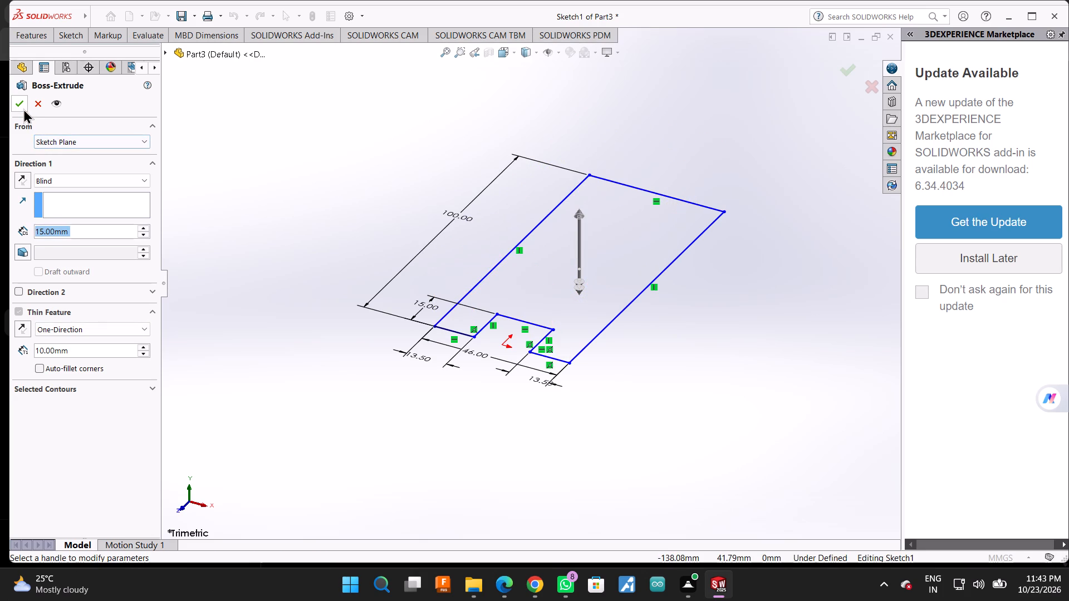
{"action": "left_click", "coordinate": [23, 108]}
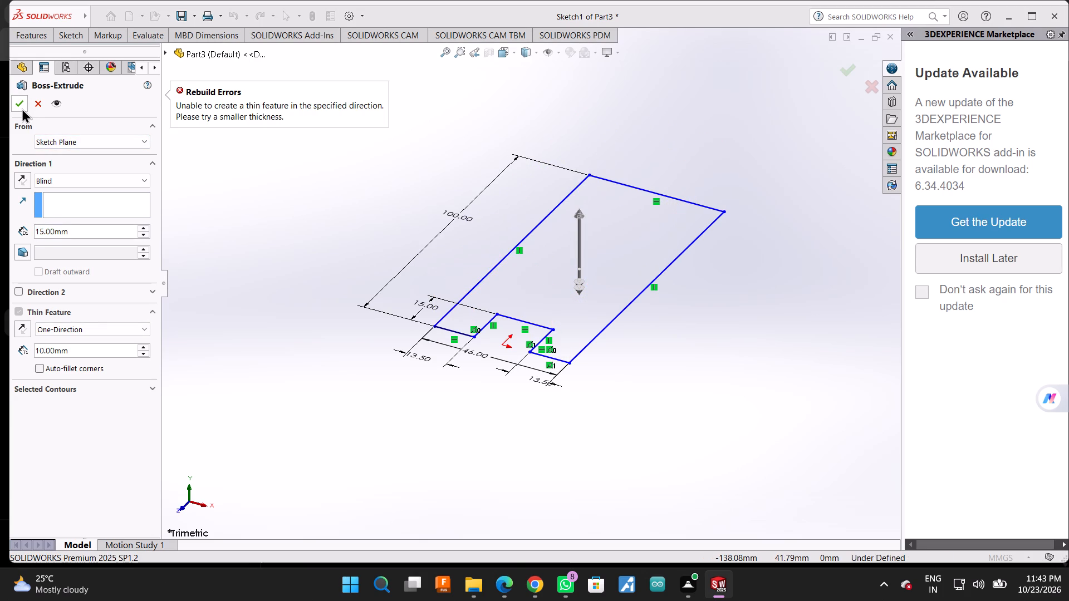
Examine the sketch profile closely around the notch corners and short bottom edges for the cause of the extrusion problem.
{"action": "scroll", "coordinate": [547, 332], "scroll_direction": "down", "scroll_amount": 10}
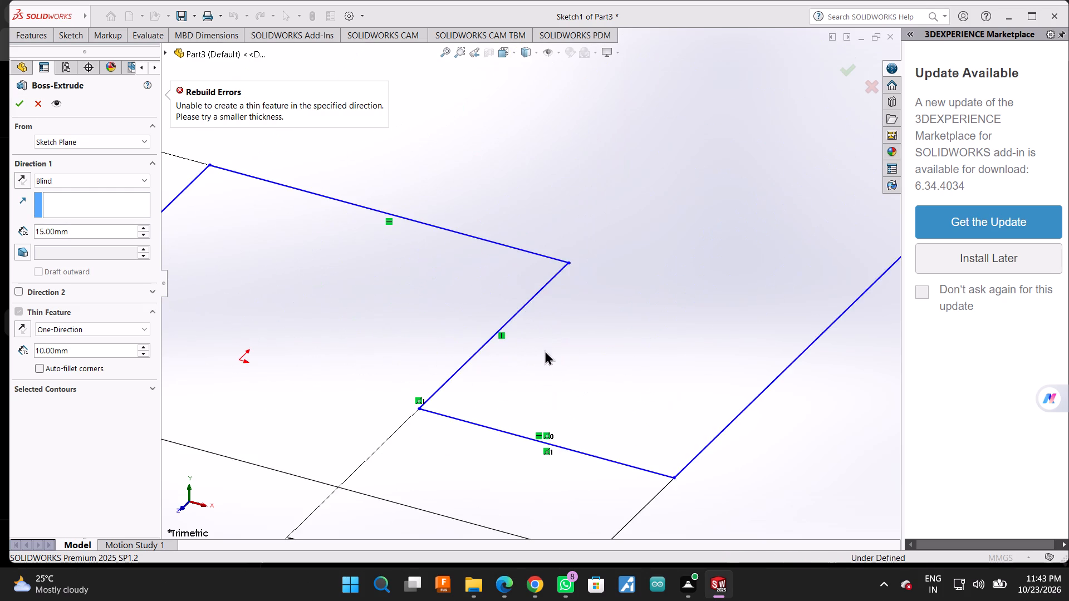
{"action": "scroll", "coordinate": [551, 381], "scroll_direction": "up", "scroll_amount": 2}
{"action": "scroll", "coordinate": [593, 431], "scroll_direction": "up", "scroll_amount": 3}
{"action": "scroll", "coordinate": [493, 351], "scroll_direction": "up", "scroll_amount": 3}
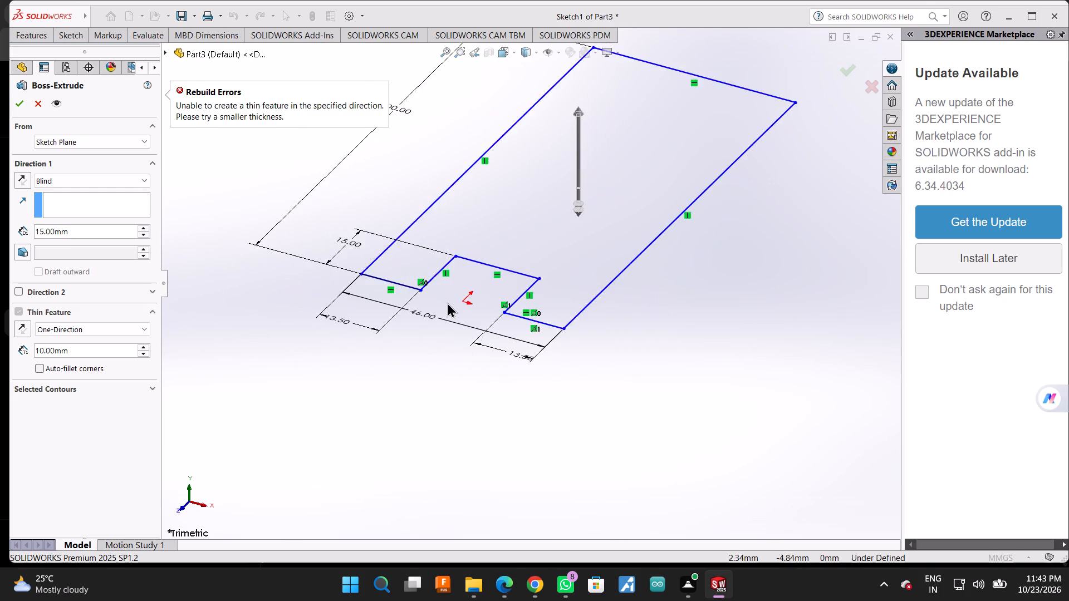
{"action": "scroll", "coordinate": [444, 300], "scroll_direction": "down", "scroll_amount": 14}
{"action": "scroll", "coordinate": [479, 309], "scroll_direction": "up", "scroll_amount": 5}
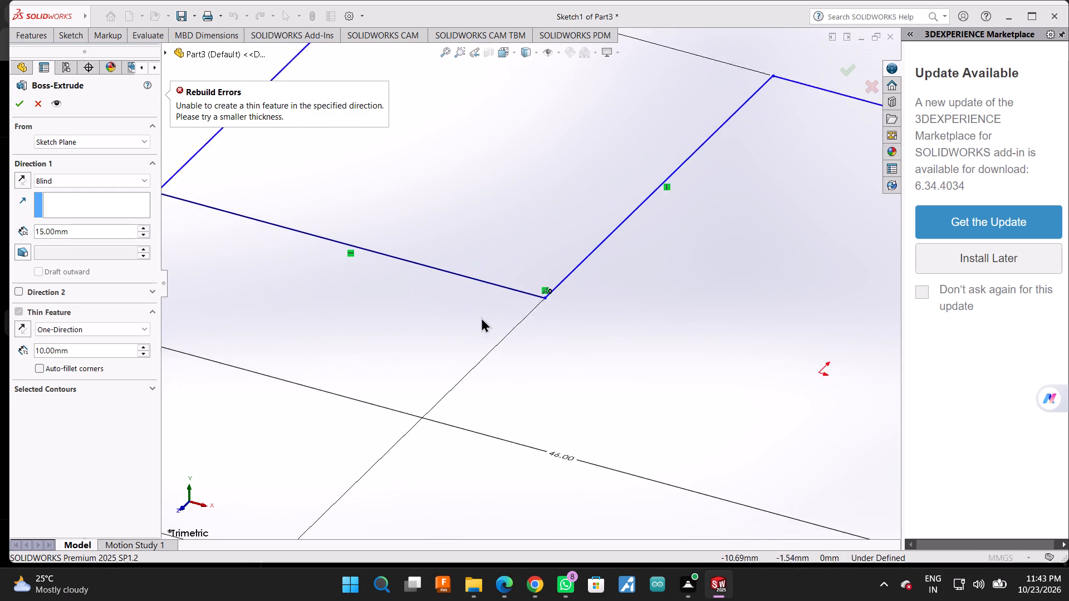
{"action": "scroll", "coordinate": [481, 317], "scroll_direction": "up", "scroll_amount": 10}
{"action": "scroll", "coordinate": [682, 54], "scroll_direction": "down", "scroll_amount": 2}
{"action": "scroll", "coordinate": [717, 127], "scroll_direction": "down", "scroll_amount": 3}
{"action": "scroll", "coordinate": [638, 261], "scroll_direction": "down", "scroll_amount": 7}
{"action": "scroll", "coordinate": [634, 264], "scroll_direction": "up", "scroll_amount": 13}
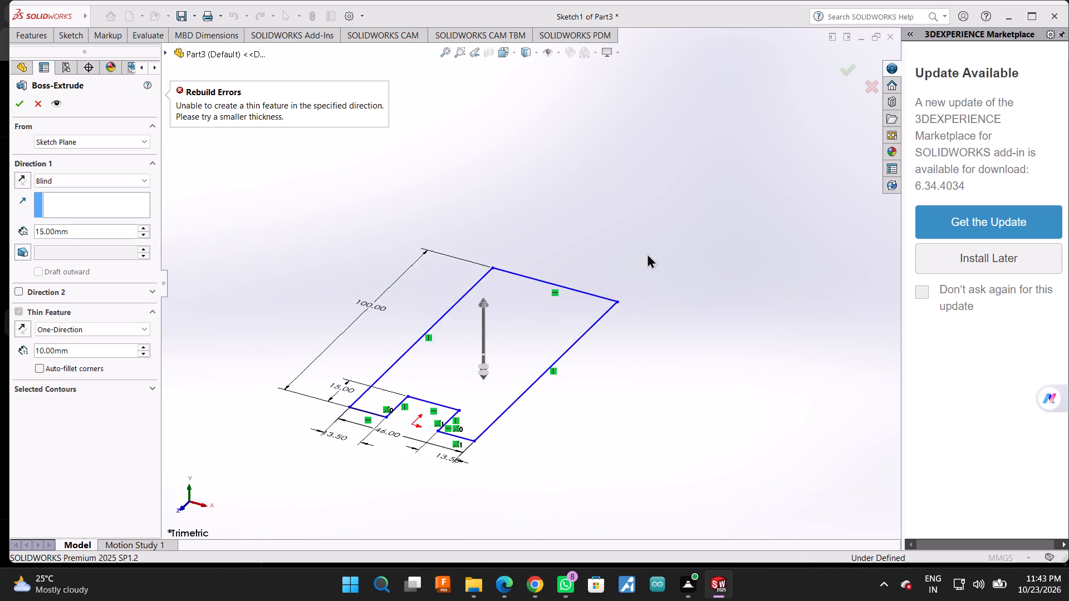
{"action": "scroll", "coordinate": [647, 253], "scroll_direction": "up", "scroll_amount": 3}
{"action": "scroll", "coordinate": [504, 339], "scroll_direction": "down", "scroll_amount": 12}
{"action": "scroll", "coordinate": [455, 357], "scroll_direction": "up", "scroll_amount": 1}
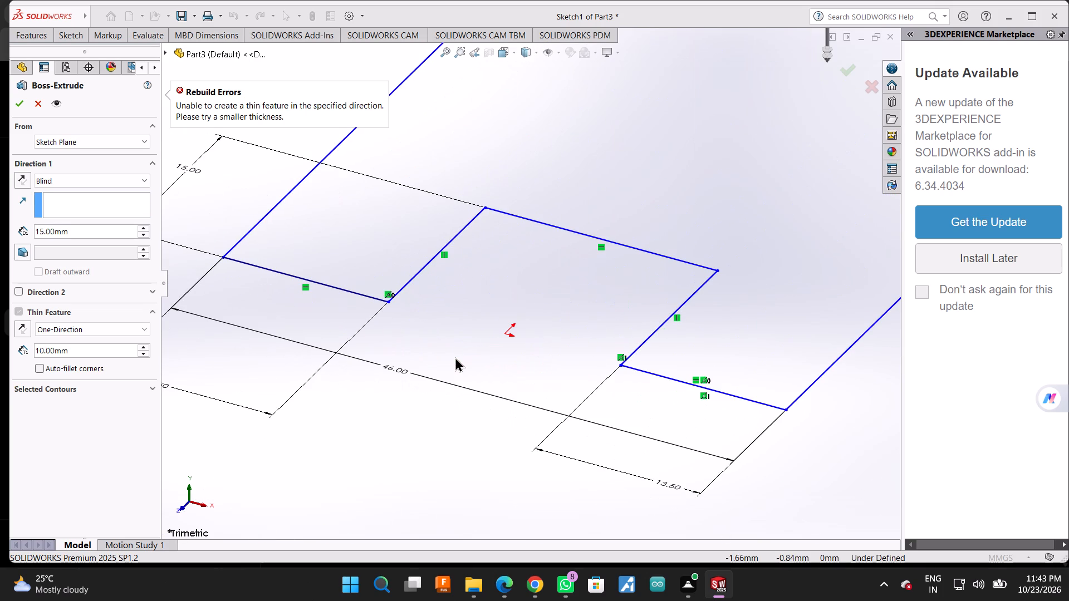
{"action": "scroll", "coordinate": [461, 352], "scroll_direction": "up", "scroll_amount": 3}
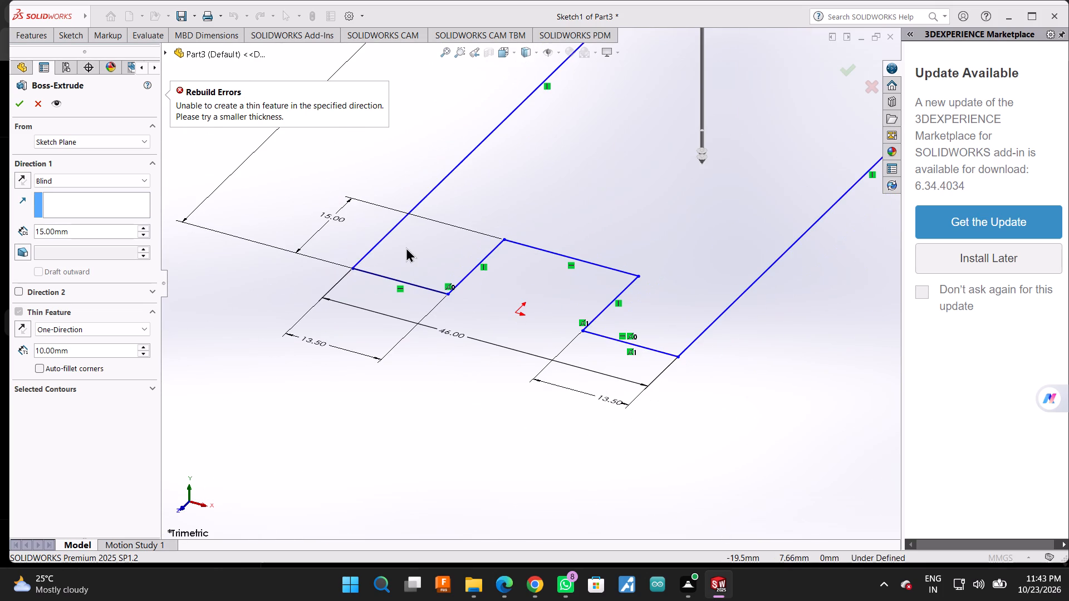
{"action": "scroll", "coordinate": [403, 246], "scroll_direction": "down", "scroll_amount": 3}
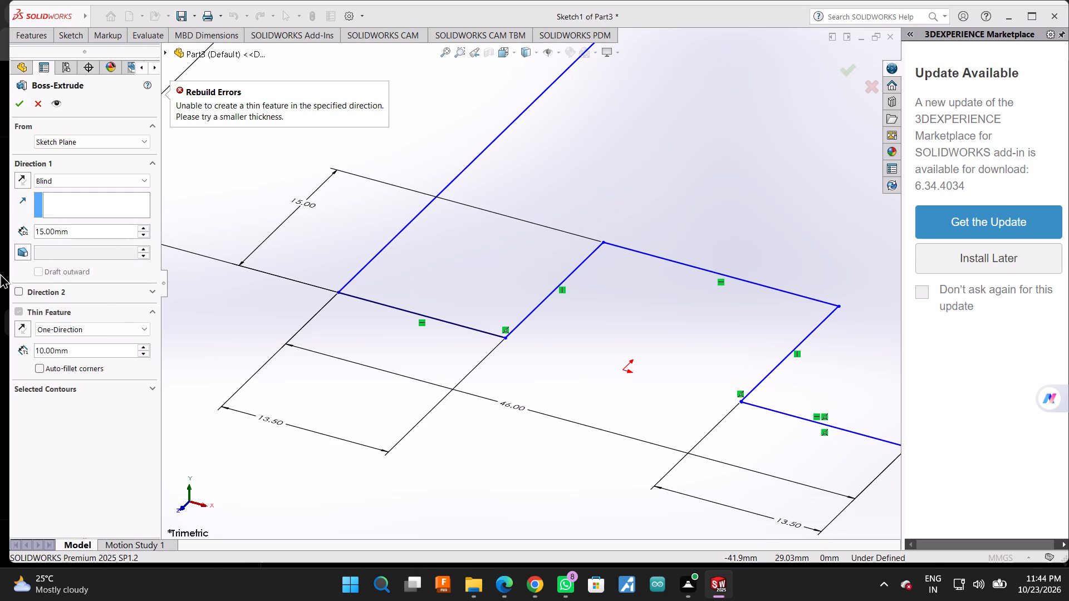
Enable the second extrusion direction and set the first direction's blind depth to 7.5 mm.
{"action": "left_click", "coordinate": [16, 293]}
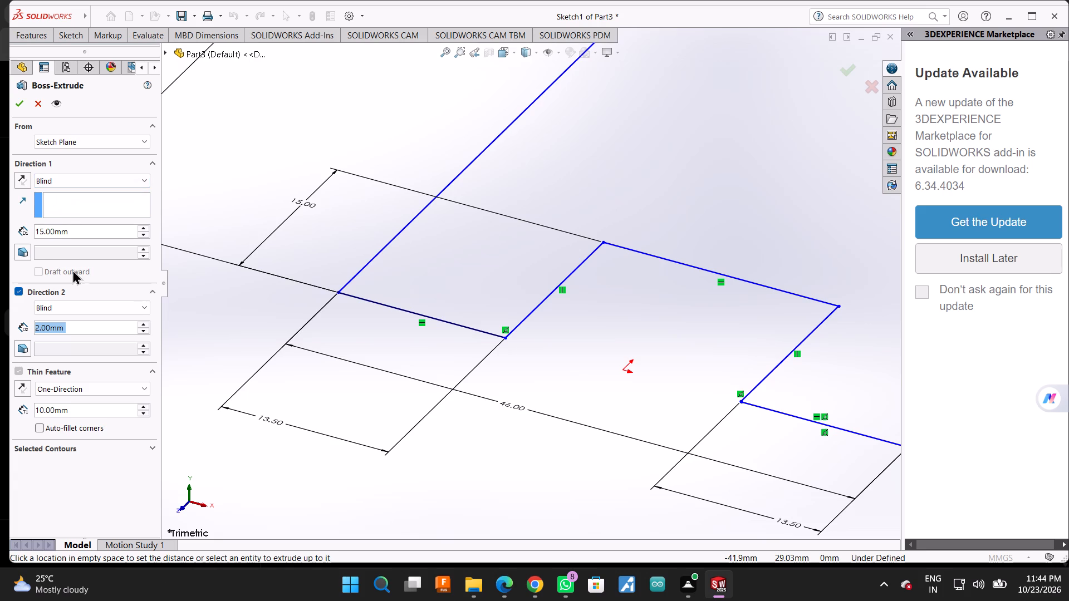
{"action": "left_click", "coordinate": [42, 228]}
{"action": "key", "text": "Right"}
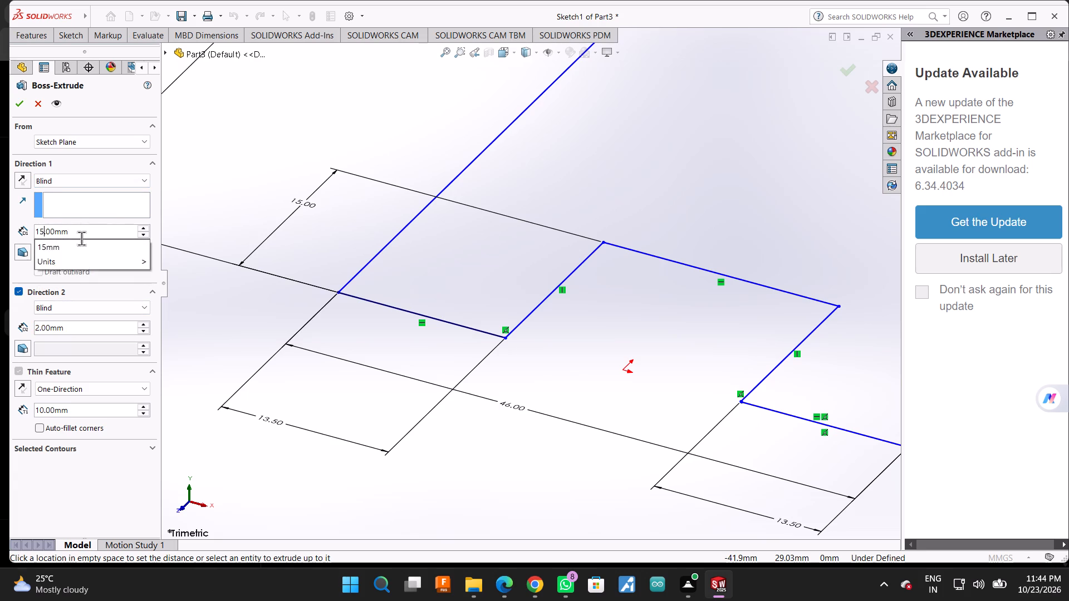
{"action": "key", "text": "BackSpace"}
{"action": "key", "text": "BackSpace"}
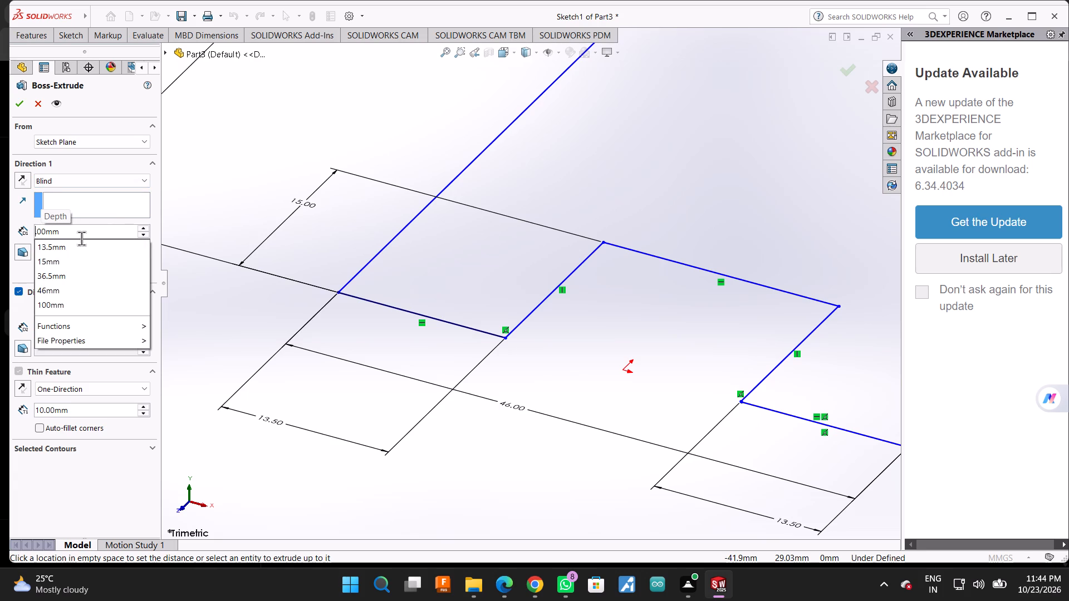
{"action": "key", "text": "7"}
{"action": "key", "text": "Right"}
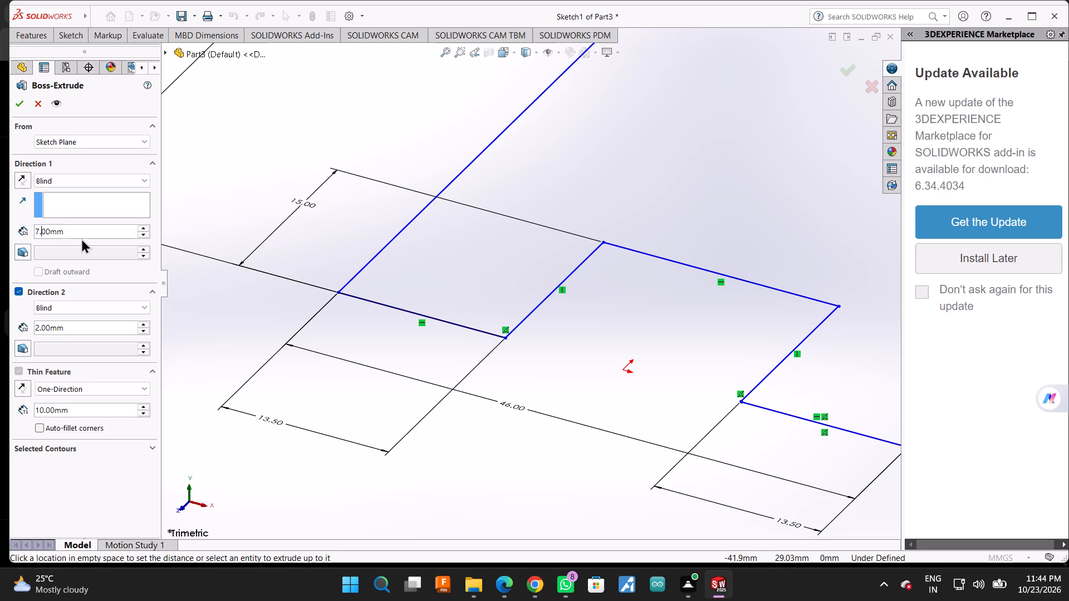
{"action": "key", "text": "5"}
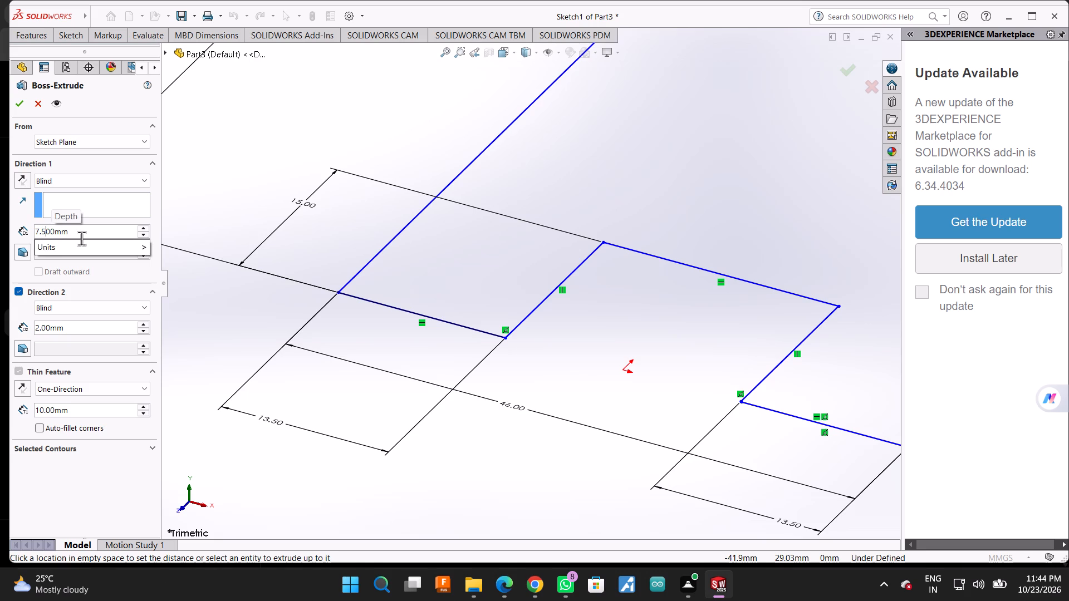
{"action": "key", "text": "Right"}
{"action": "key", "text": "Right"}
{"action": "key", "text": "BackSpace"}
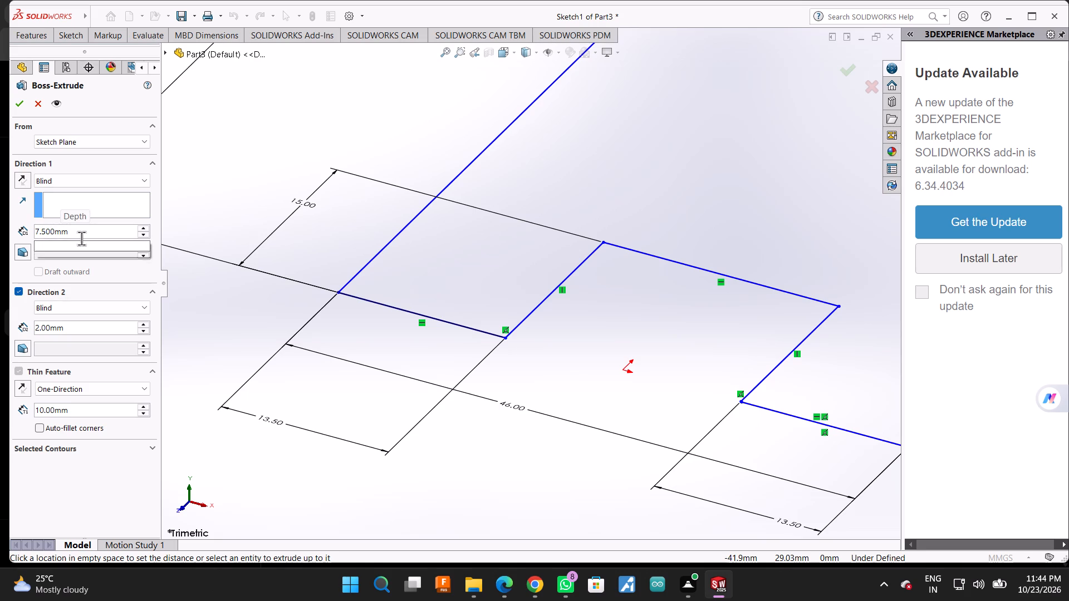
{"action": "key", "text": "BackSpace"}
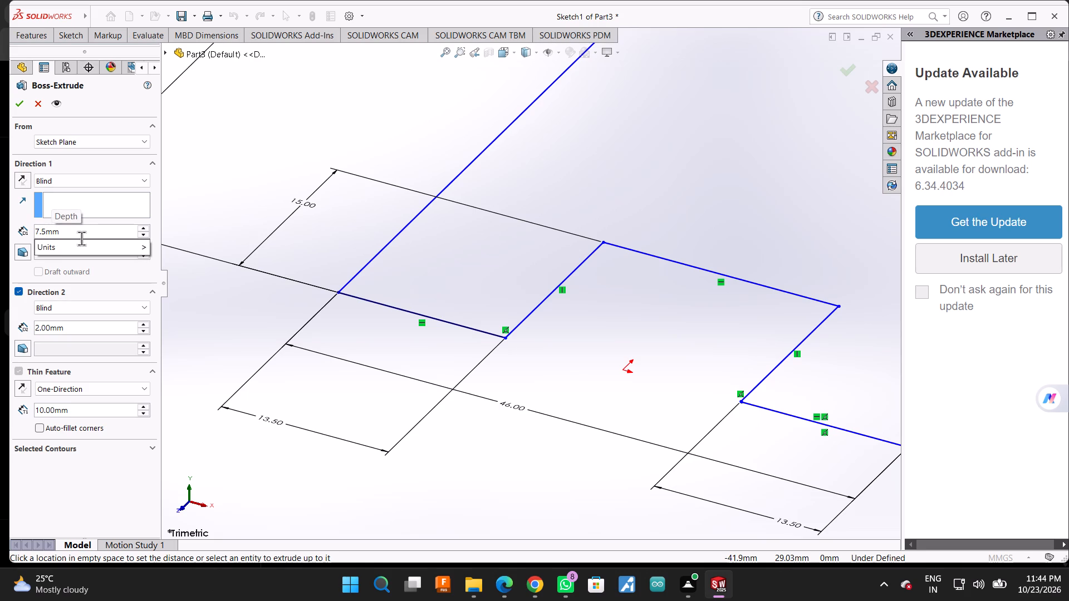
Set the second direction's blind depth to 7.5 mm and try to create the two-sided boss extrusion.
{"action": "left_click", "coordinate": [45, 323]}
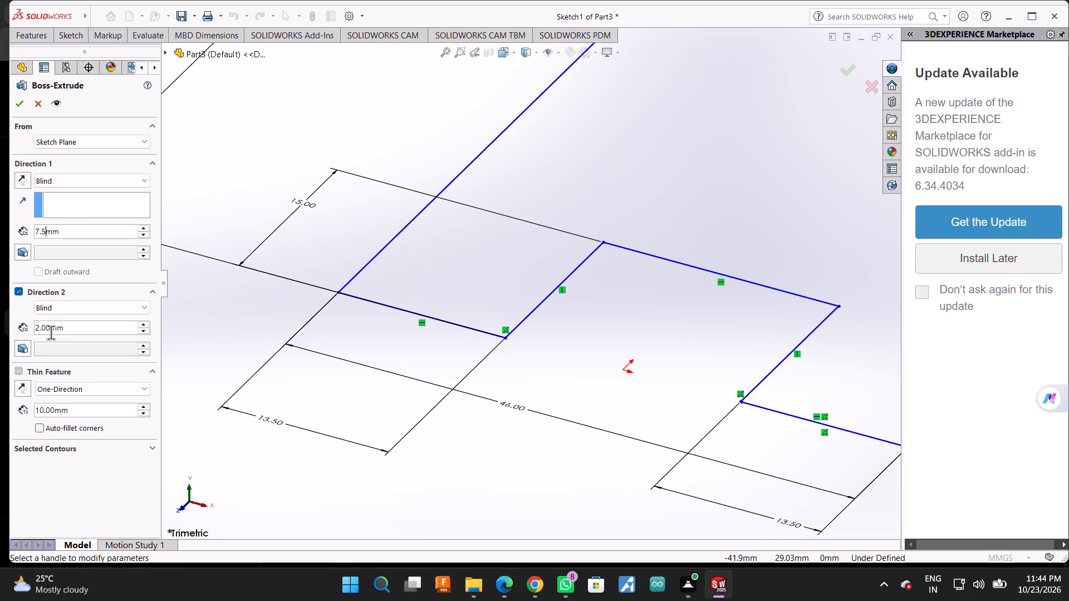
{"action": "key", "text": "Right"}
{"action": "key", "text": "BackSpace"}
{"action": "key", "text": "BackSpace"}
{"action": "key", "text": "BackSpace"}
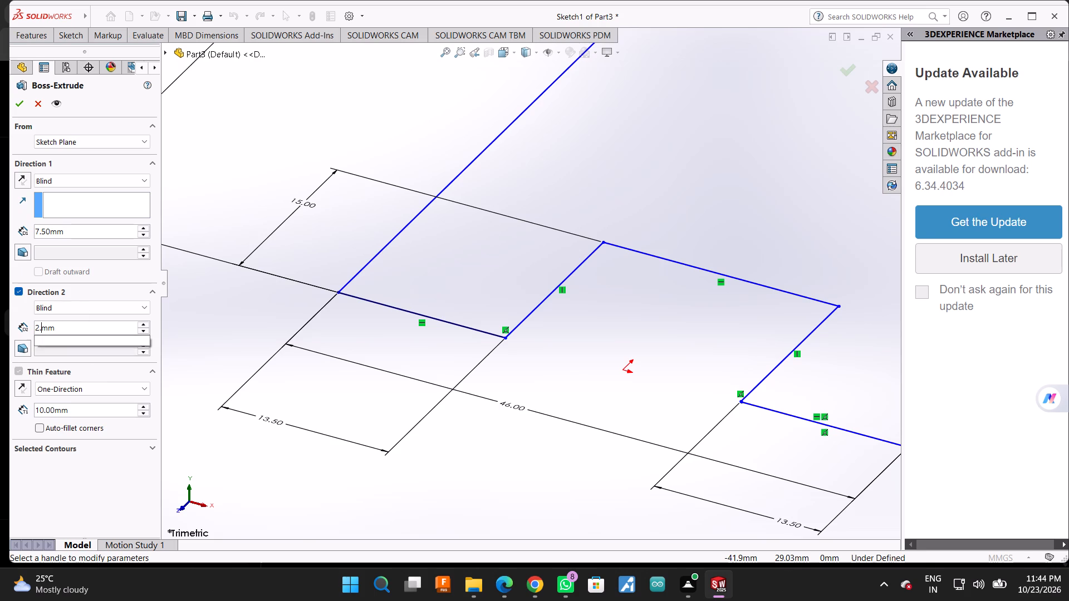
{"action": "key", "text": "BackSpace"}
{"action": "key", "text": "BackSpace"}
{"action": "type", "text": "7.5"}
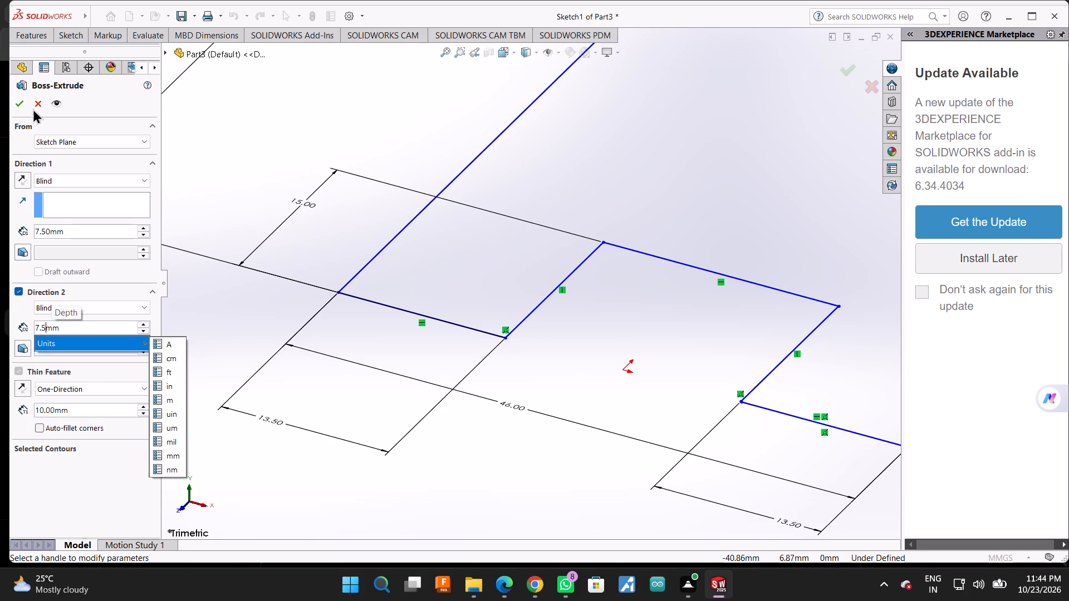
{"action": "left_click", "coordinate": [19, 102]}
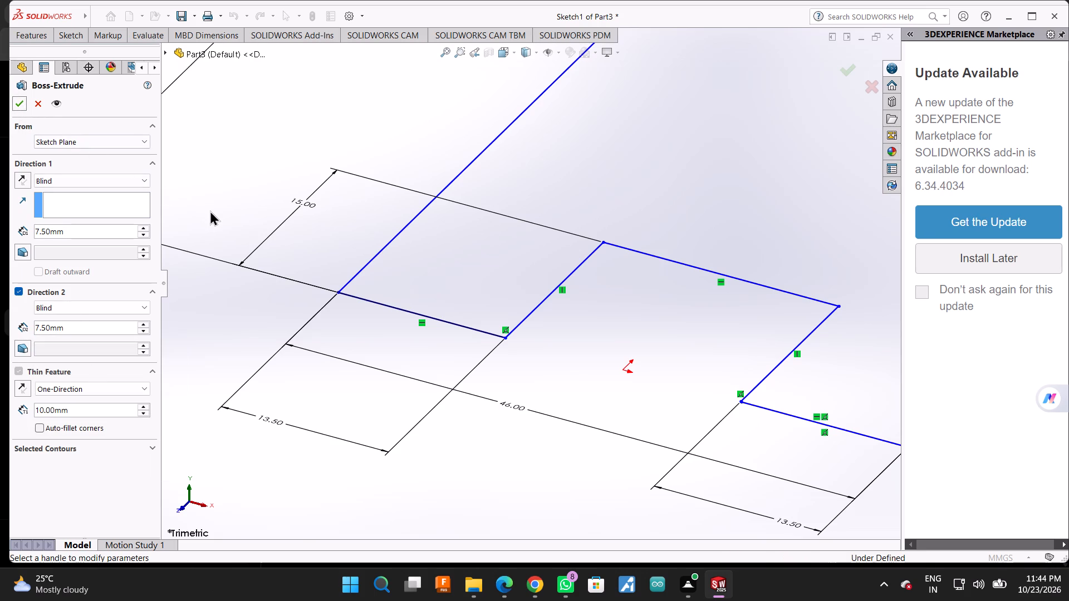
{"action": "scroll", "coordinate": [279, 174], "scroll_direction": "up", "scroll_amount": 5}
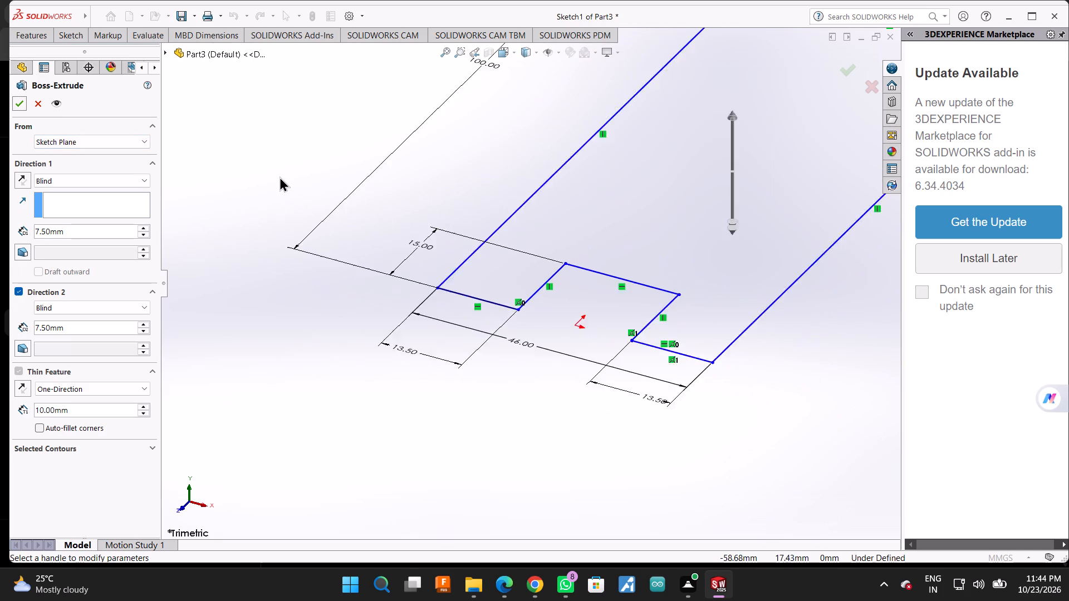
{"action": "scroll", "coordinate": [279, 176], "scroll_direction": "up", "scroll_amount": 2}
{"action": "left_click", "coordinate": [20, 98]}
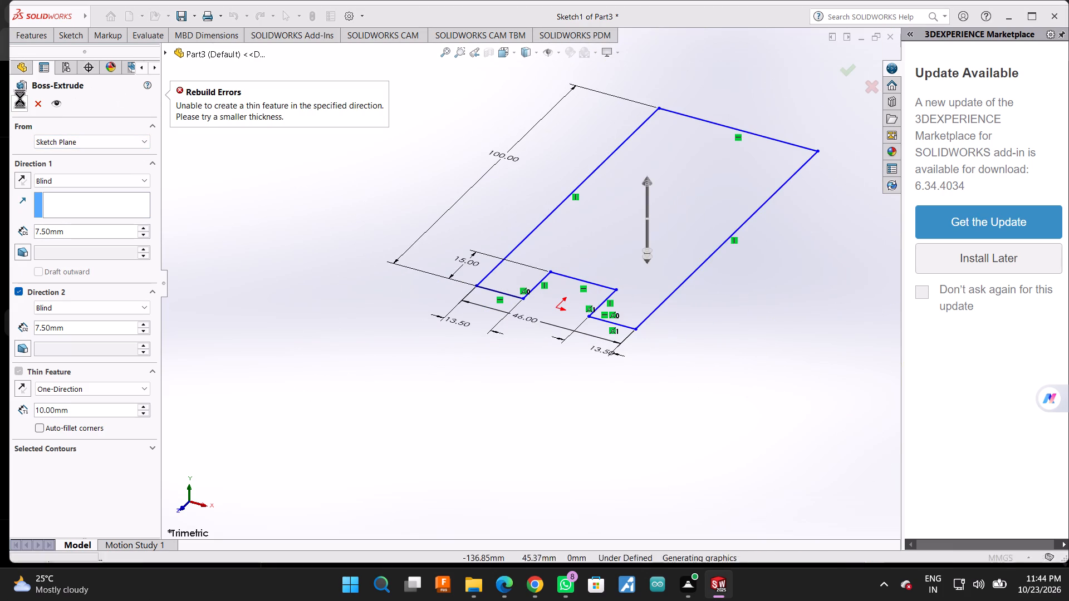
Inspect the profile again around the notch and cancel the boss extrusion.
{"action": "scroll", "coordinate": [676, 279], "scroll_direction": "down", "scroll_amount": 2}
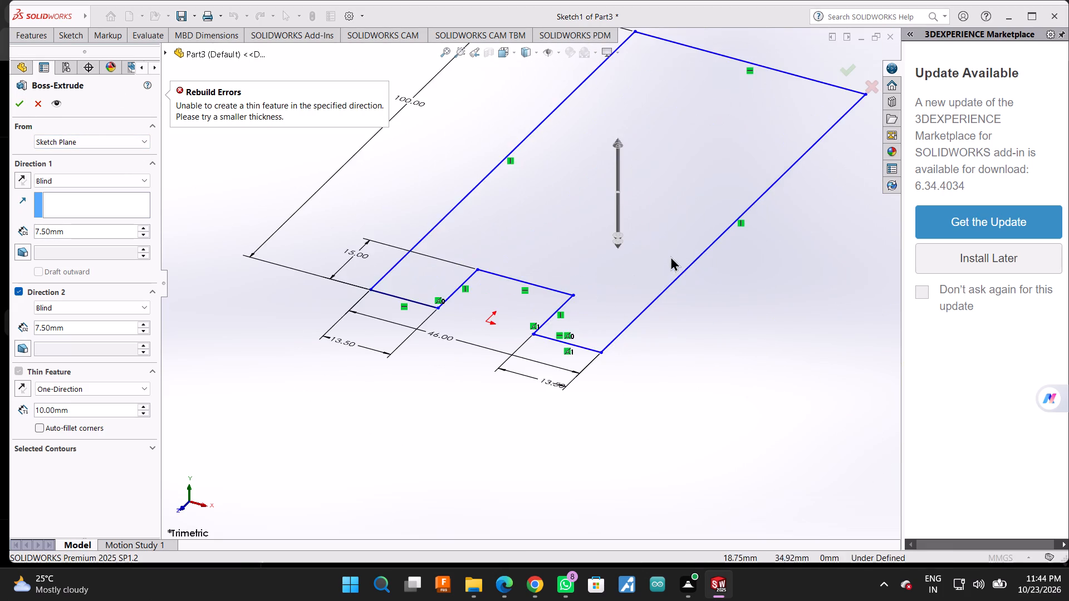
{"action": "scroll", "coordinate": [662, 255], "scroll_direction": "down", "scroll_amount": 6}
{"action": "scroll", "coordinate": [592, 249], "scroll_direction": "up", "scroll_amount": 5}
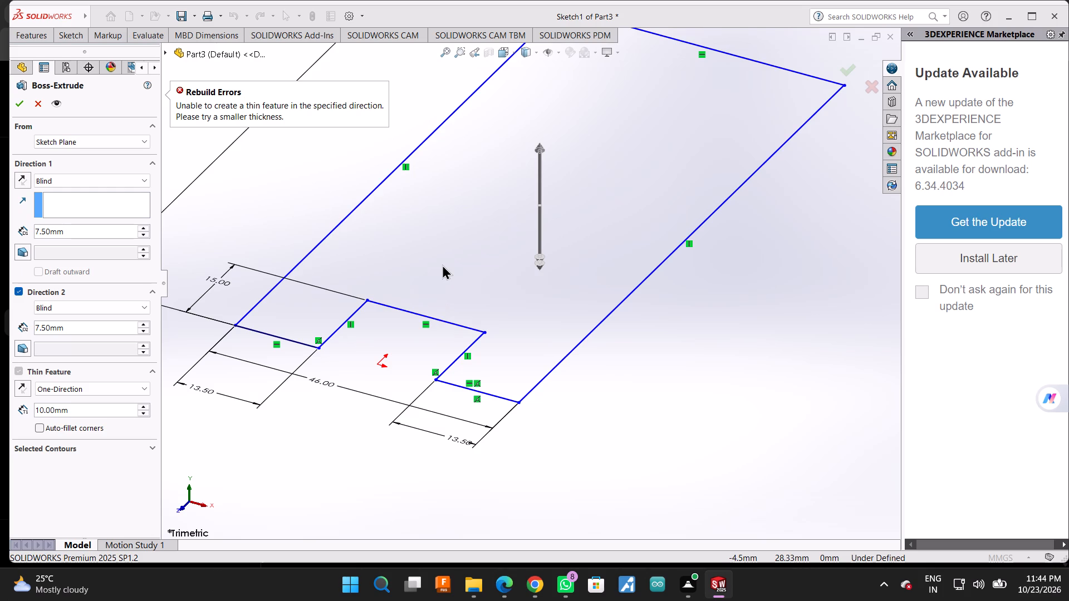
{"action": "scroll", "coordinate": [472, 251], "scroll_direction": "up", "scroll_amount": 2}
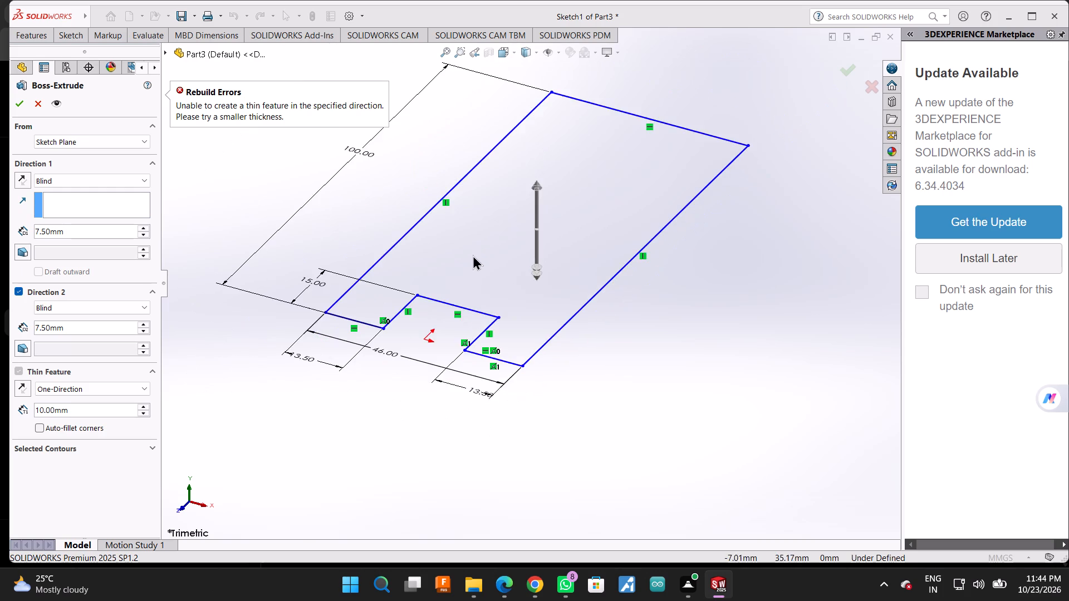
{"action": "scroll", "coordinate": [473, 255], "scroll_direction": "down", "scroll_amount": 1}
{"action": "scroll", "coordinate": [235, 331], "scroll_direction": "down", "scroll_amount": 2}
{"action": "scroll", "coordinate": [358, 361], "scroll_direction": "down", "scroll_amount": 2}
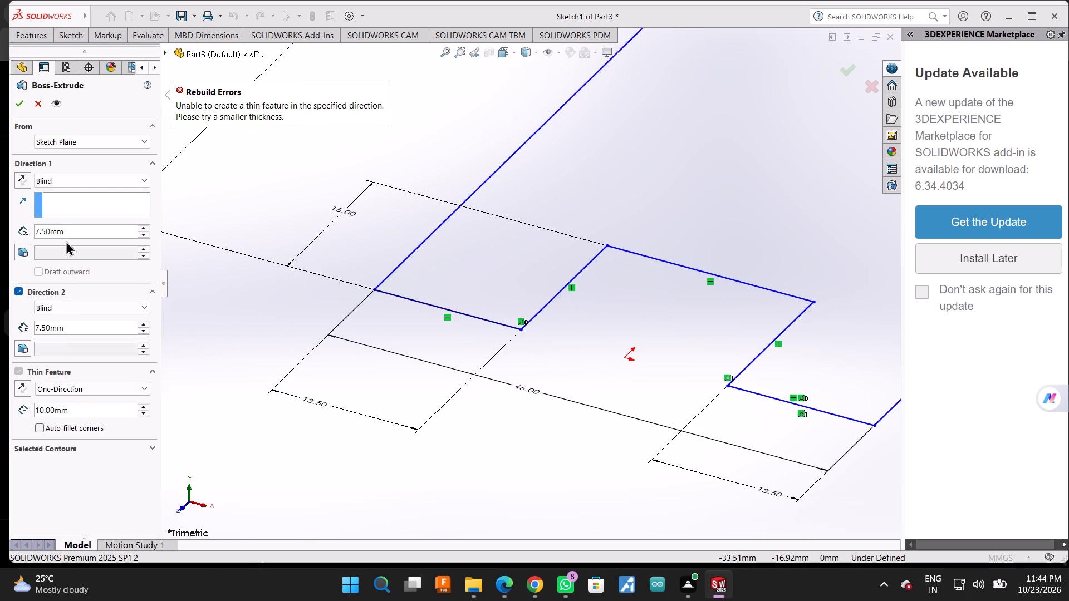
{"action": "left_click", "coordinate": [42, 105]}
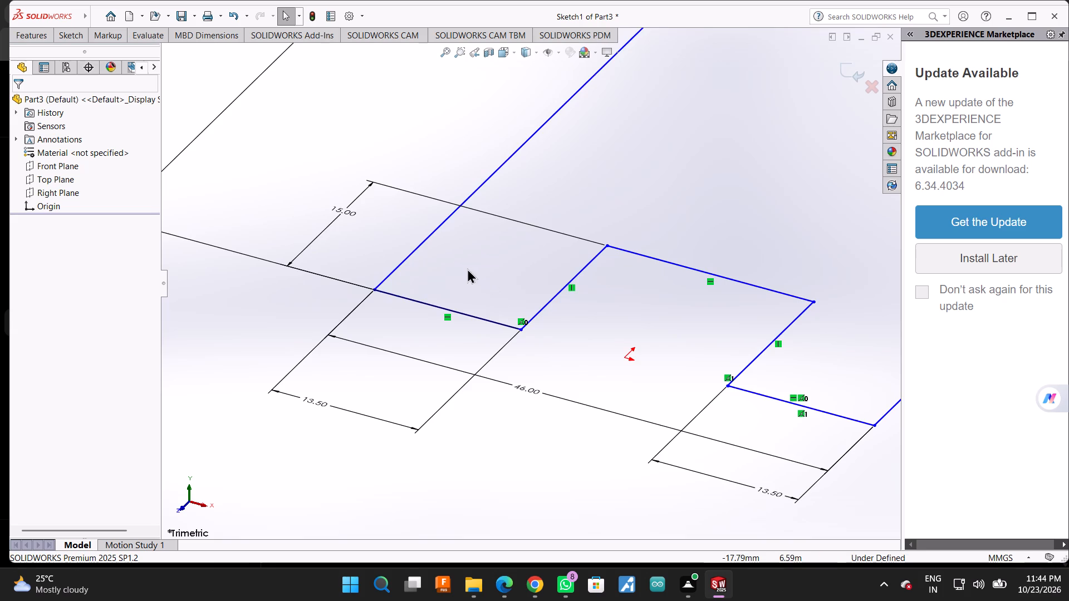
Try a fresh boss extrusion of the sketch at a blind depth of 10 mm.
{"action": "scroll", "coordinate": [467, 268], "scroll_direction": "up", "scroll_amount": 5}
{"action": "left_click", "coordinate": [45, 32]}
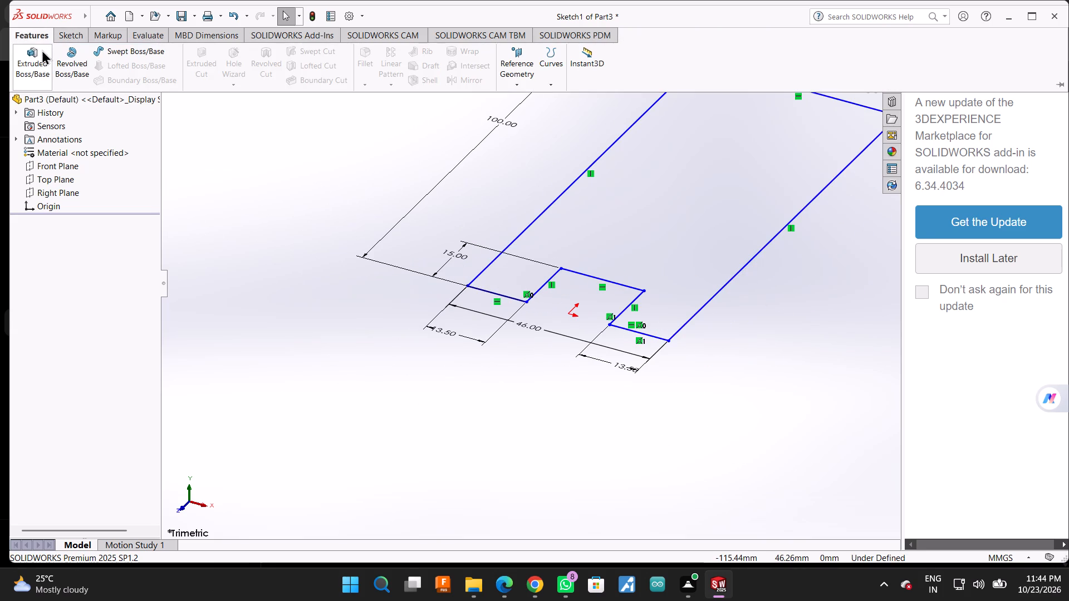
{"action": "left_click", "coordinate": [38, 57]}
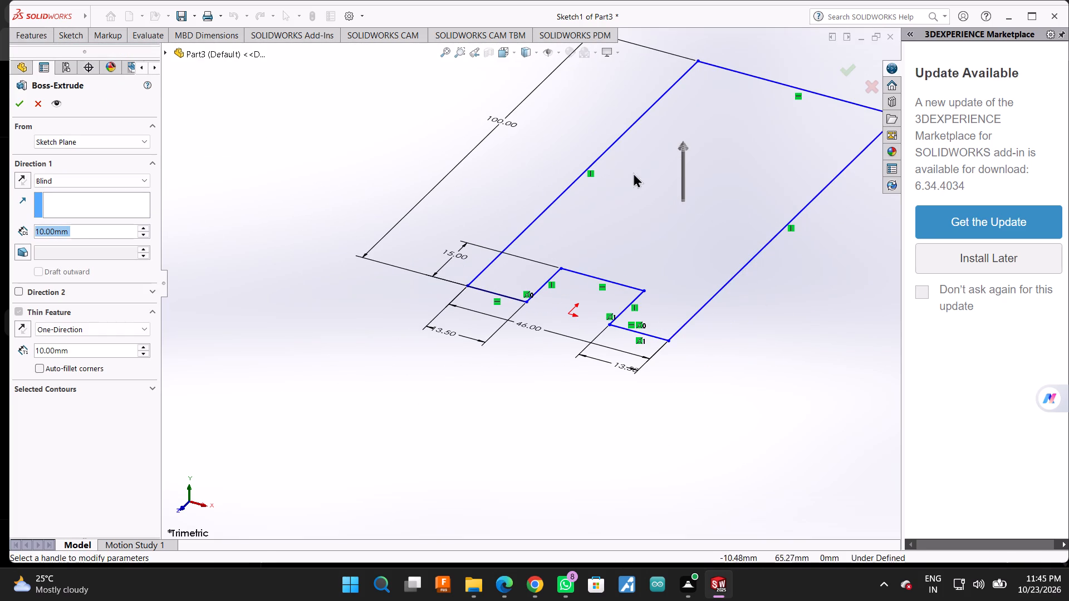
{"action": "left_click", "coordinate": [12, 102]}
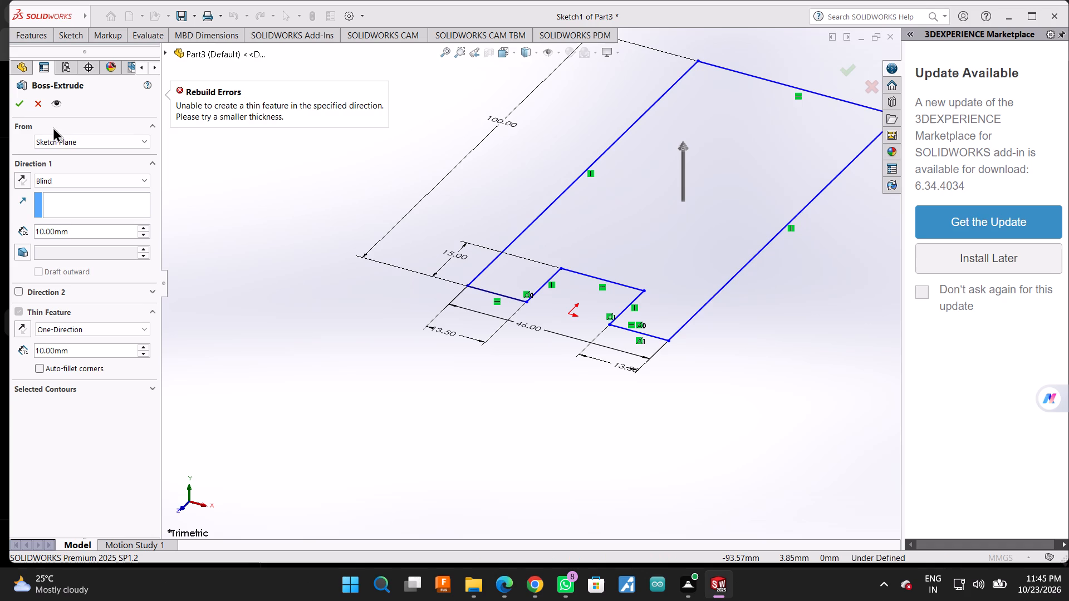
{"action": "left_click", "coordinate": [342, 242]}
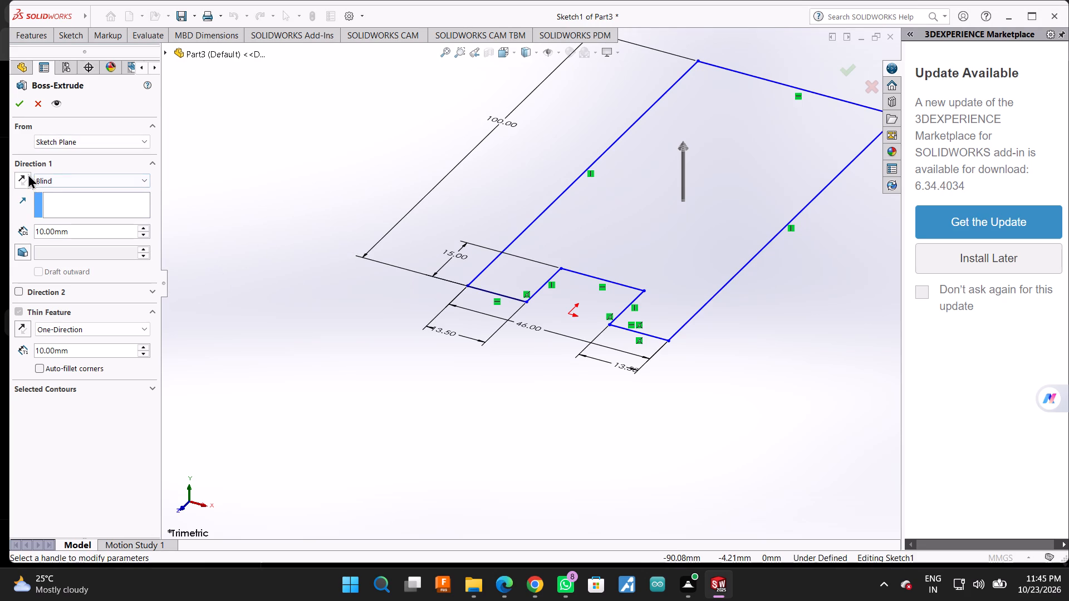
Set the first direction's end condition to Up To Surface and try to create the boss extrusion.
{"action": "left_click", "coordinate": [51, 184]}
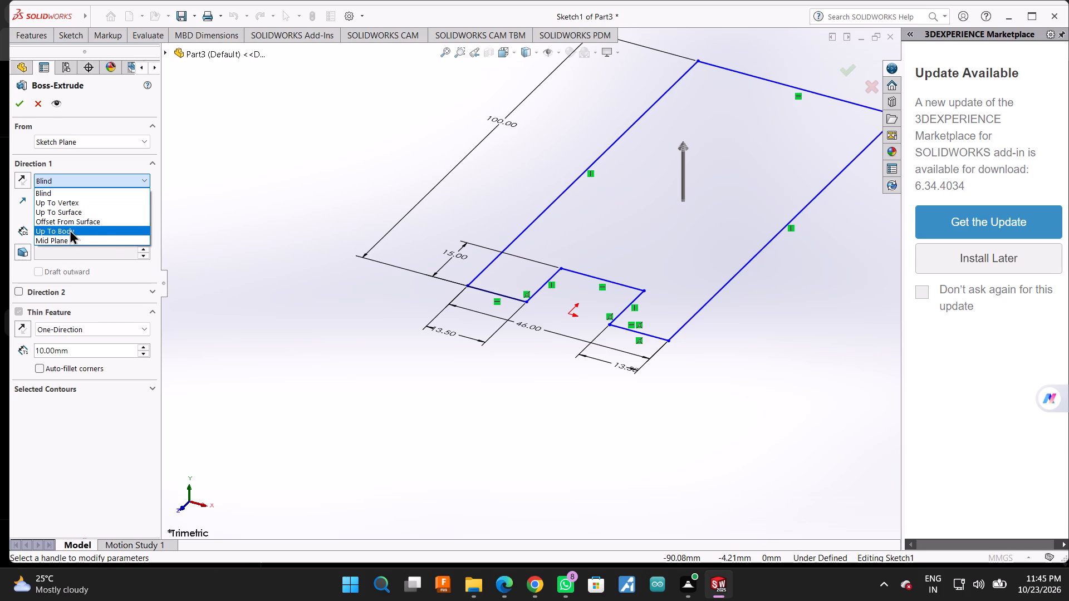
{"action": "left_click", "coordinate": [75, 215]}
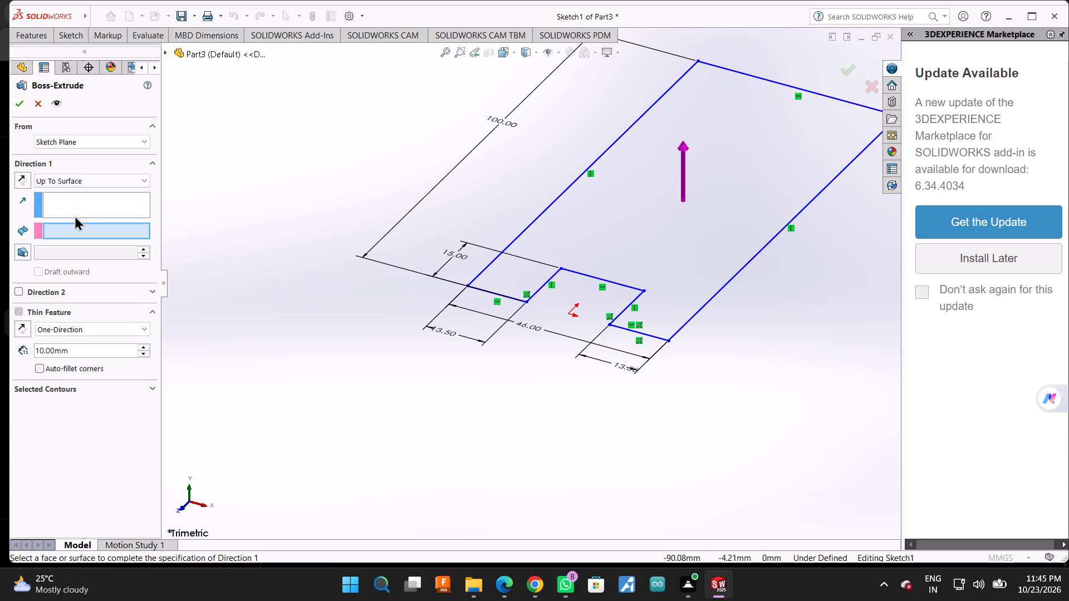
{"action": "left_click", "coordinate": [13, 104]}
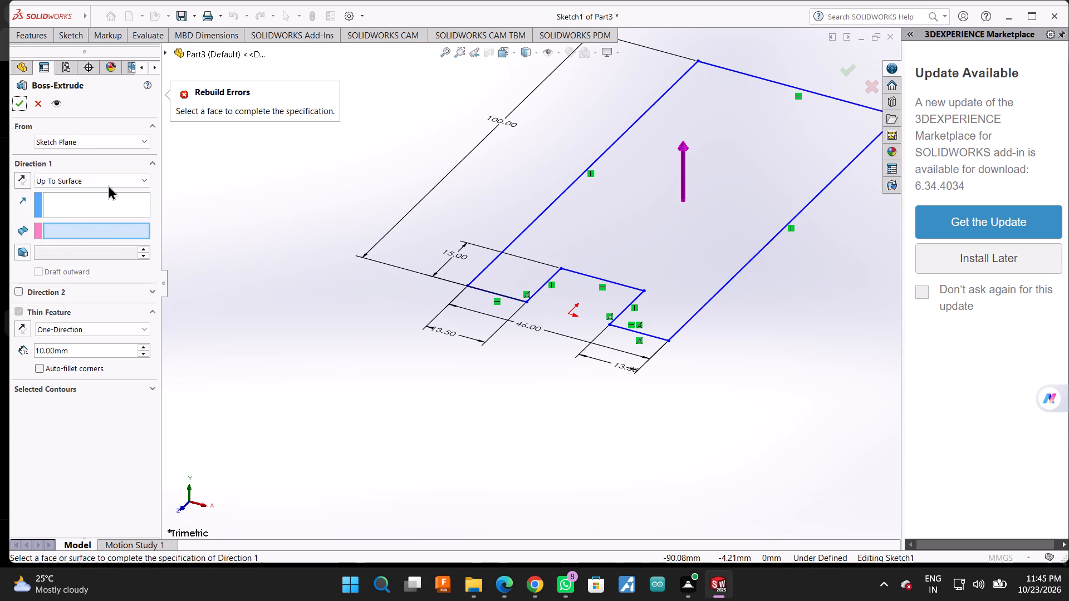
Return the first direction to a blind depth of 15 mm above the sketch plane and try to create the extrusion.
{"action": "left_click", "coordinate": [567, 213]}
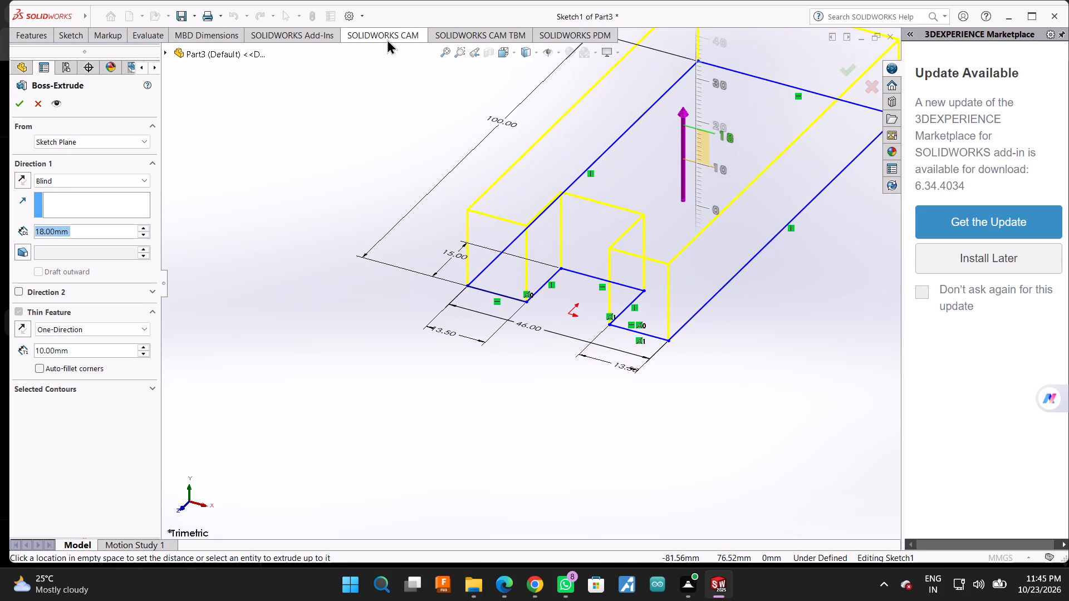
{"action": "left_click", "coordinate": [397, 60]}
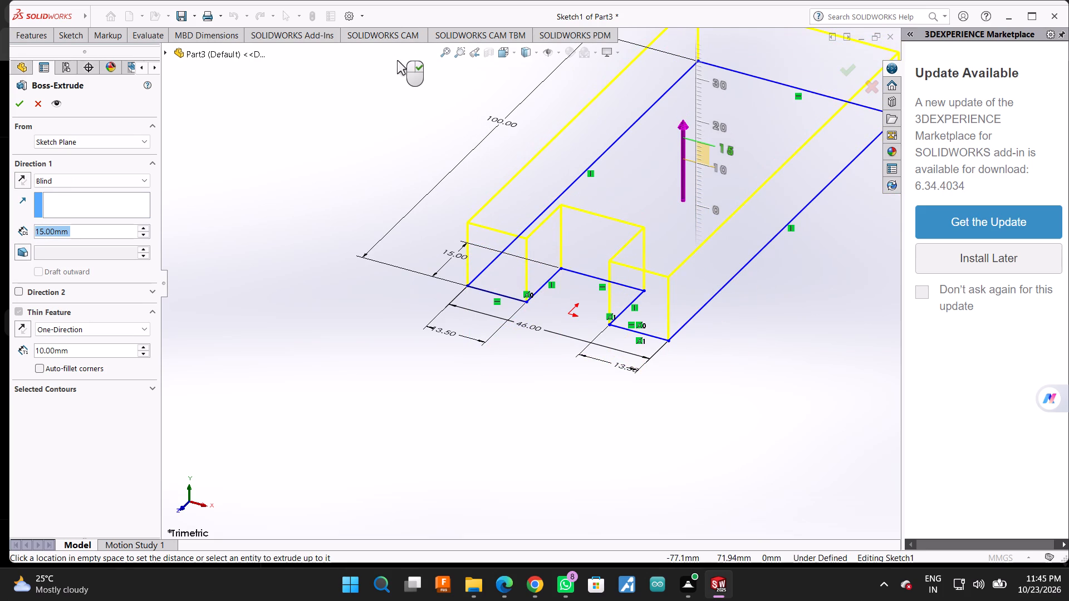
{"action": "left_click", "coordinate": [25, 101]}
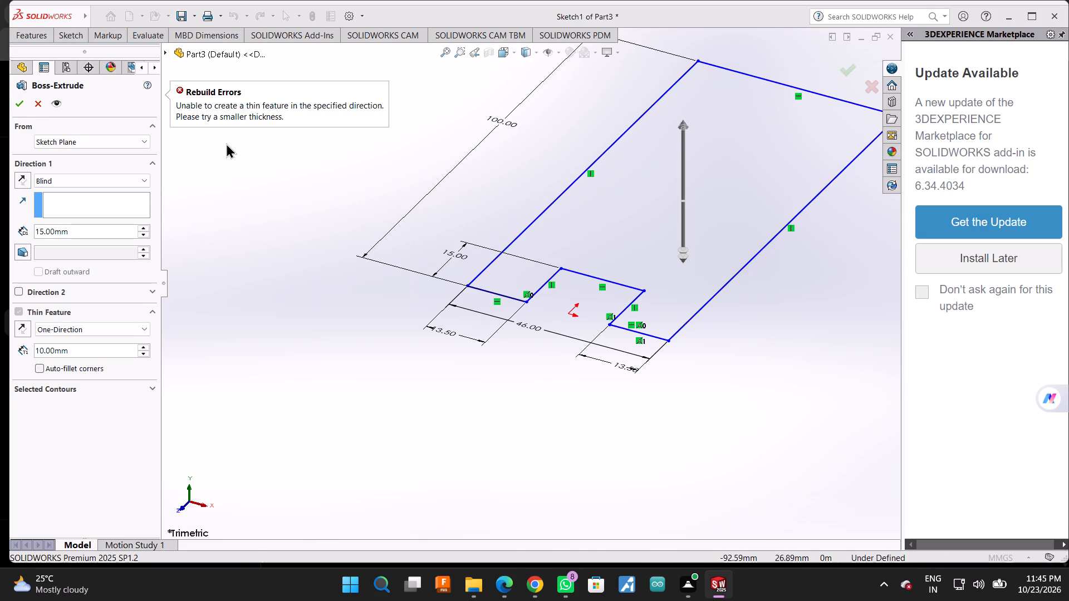
Flip the first direction below the sketch plane, set its blind depth to 15 mm and try to create the extrusion.
{"action": "left_click", "coordinate": [101, 185]}
{"action": "left_click", "coordinate": [106, 175]}
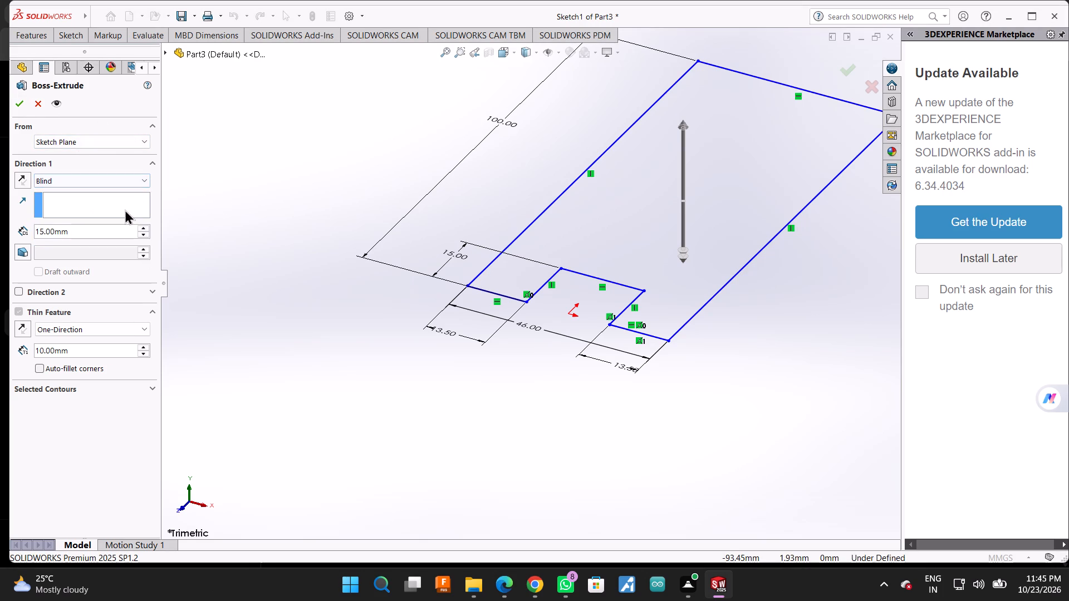
{"action": "left_click", "coordinate": [130, 180]}
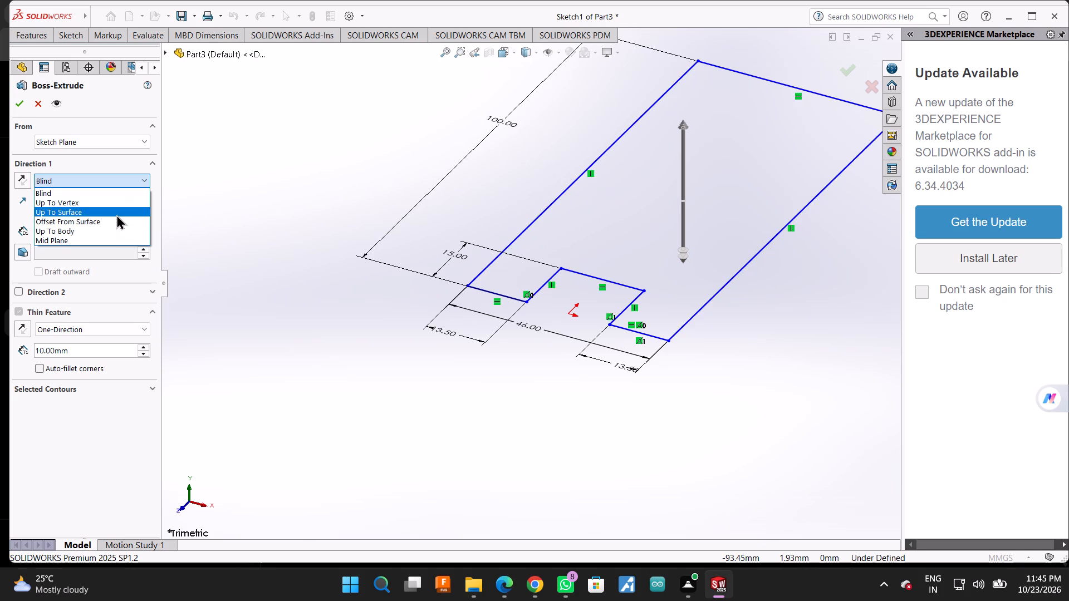
{"action": "left_click", "coordinate": [116, 214]}
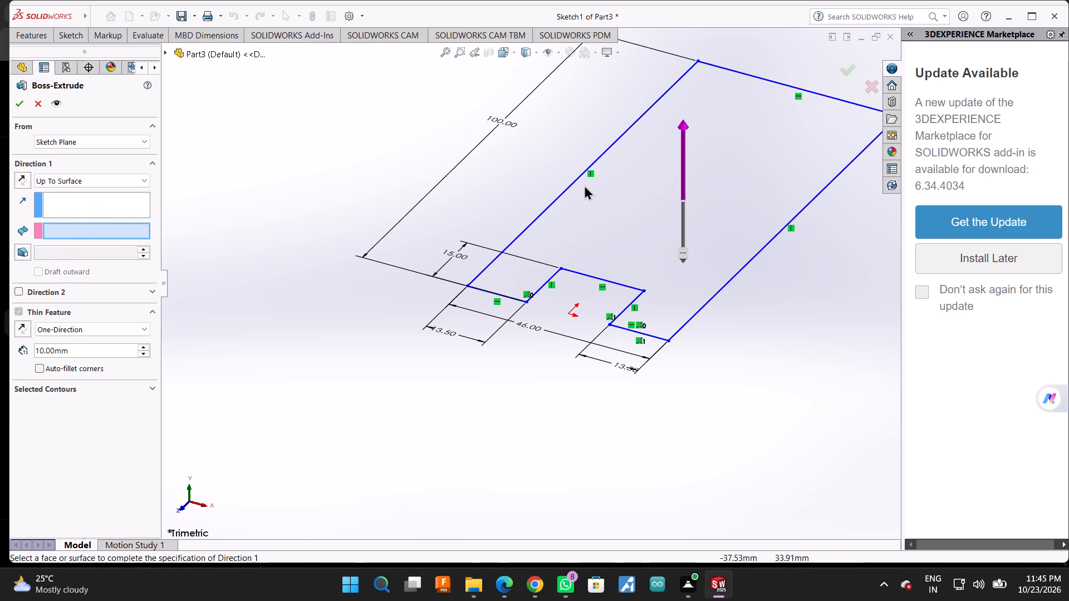
{"action": "left_click", "coordinate": [586, 184]}
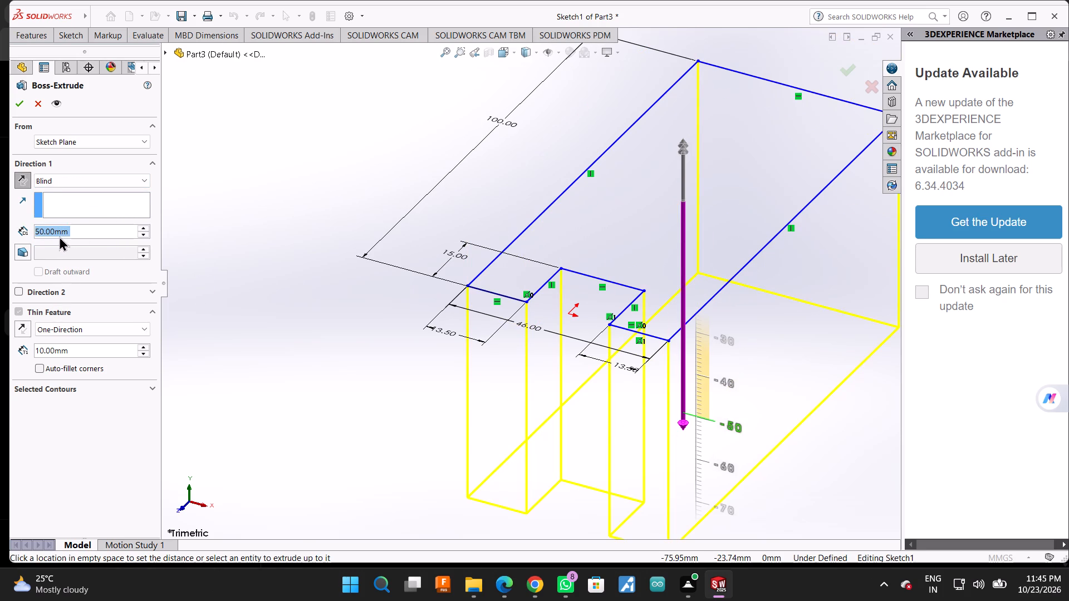
{"action": "left_click", "coordinate": [45, 232]}
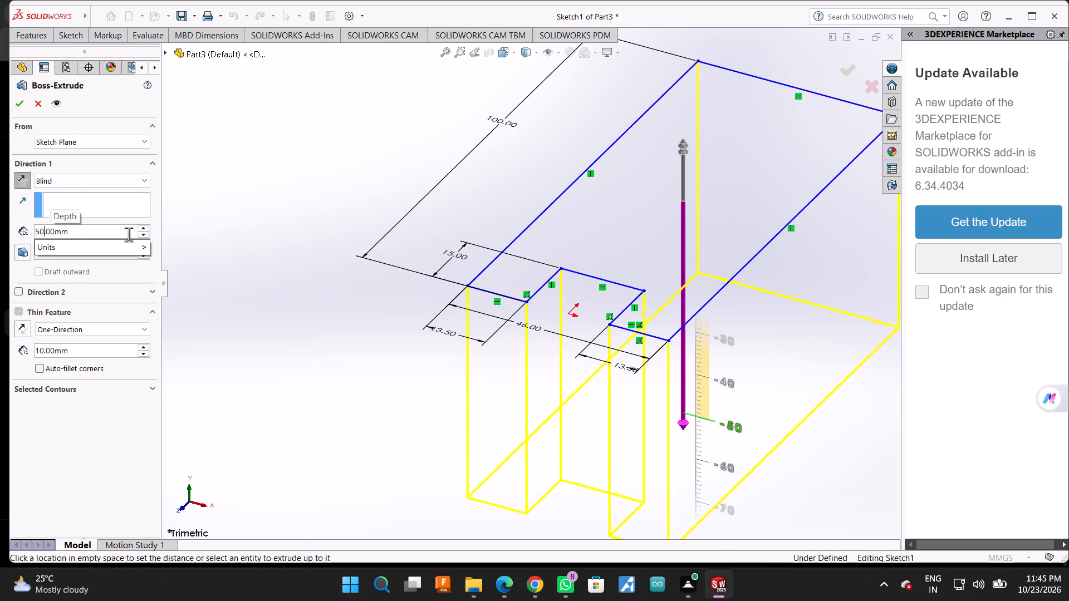
{"action": "key", "text": "BackSpace"}
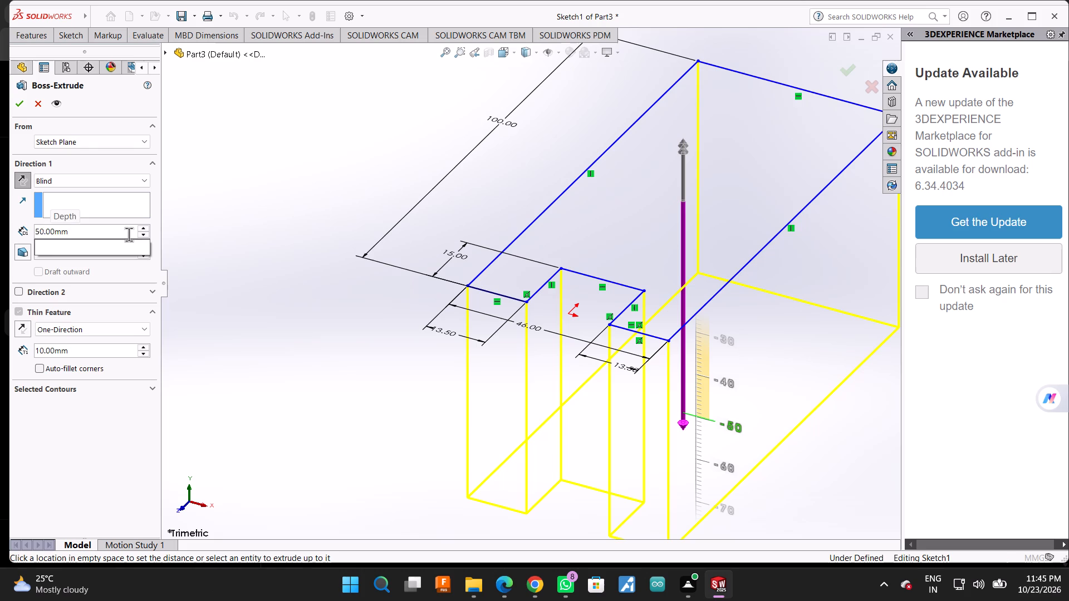
{"action": "key", "text": "BackSpace"}
{"action": "type", "text": "15"}
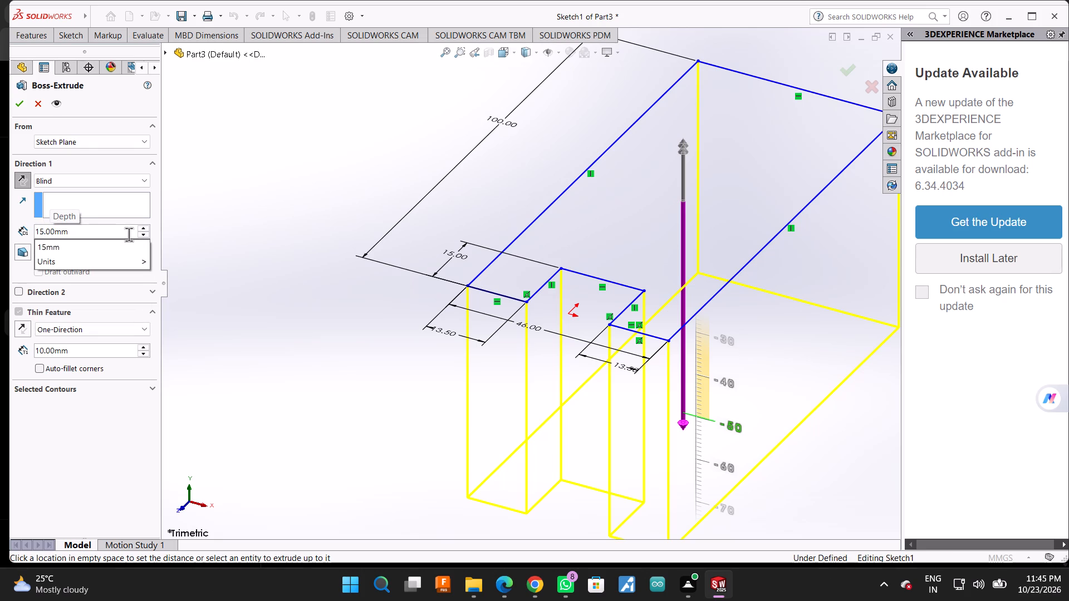
{"action": "left_click", "coordinate": [18, 108]}
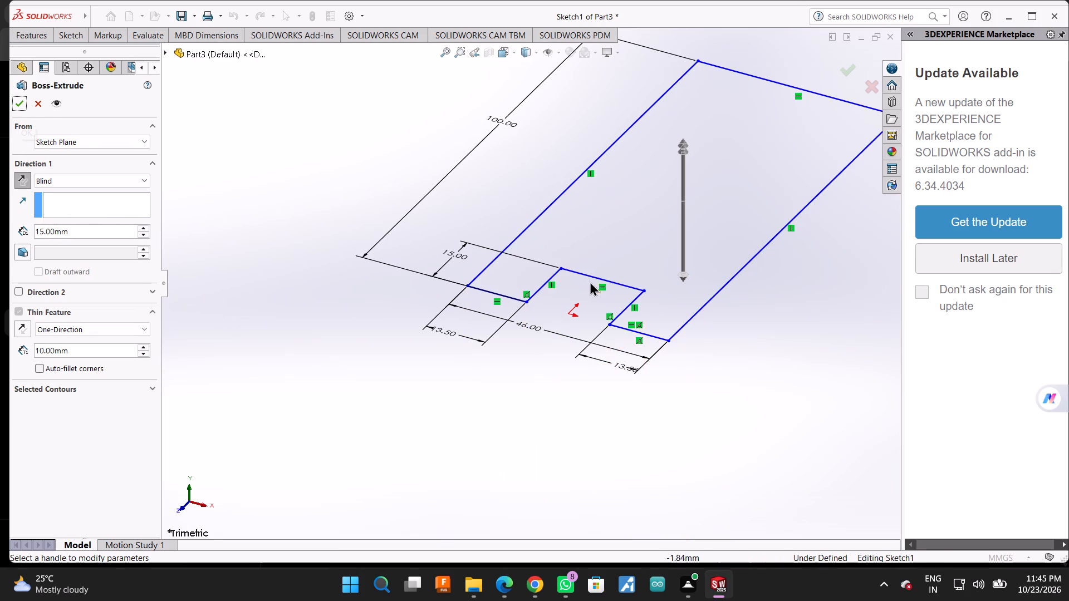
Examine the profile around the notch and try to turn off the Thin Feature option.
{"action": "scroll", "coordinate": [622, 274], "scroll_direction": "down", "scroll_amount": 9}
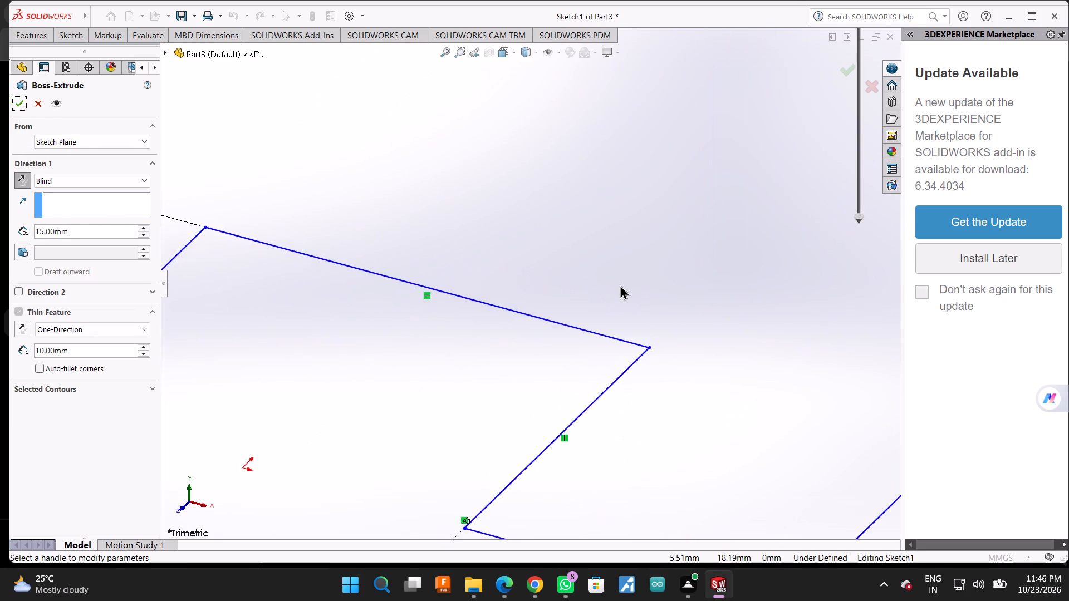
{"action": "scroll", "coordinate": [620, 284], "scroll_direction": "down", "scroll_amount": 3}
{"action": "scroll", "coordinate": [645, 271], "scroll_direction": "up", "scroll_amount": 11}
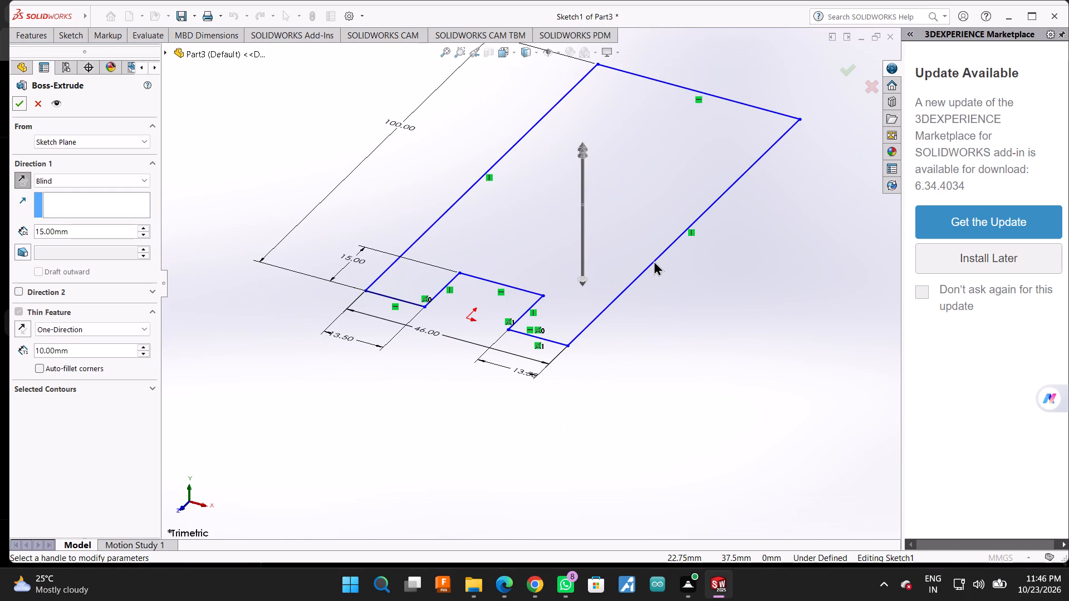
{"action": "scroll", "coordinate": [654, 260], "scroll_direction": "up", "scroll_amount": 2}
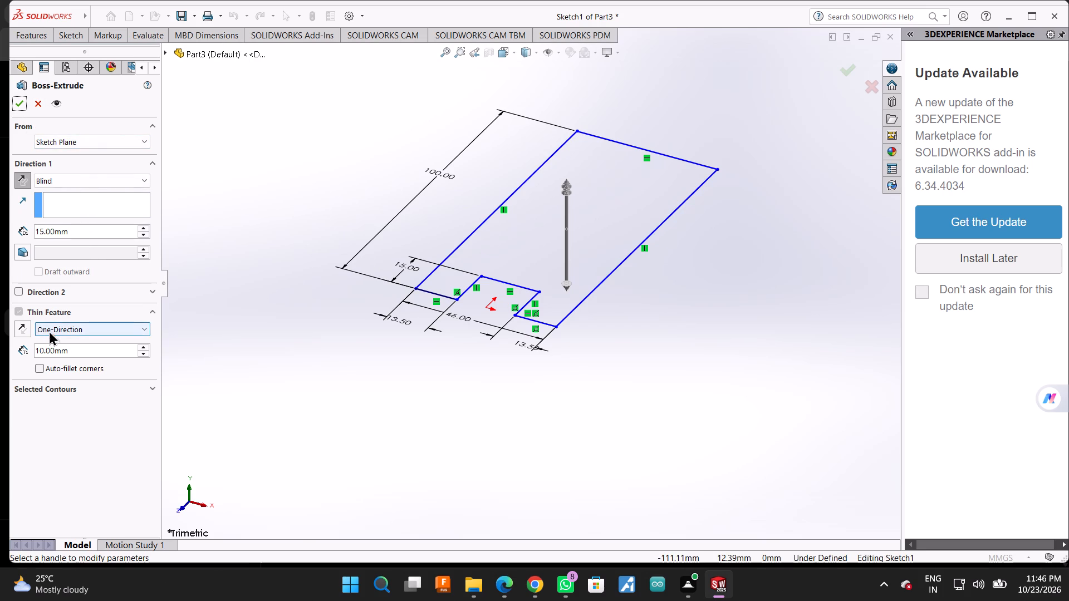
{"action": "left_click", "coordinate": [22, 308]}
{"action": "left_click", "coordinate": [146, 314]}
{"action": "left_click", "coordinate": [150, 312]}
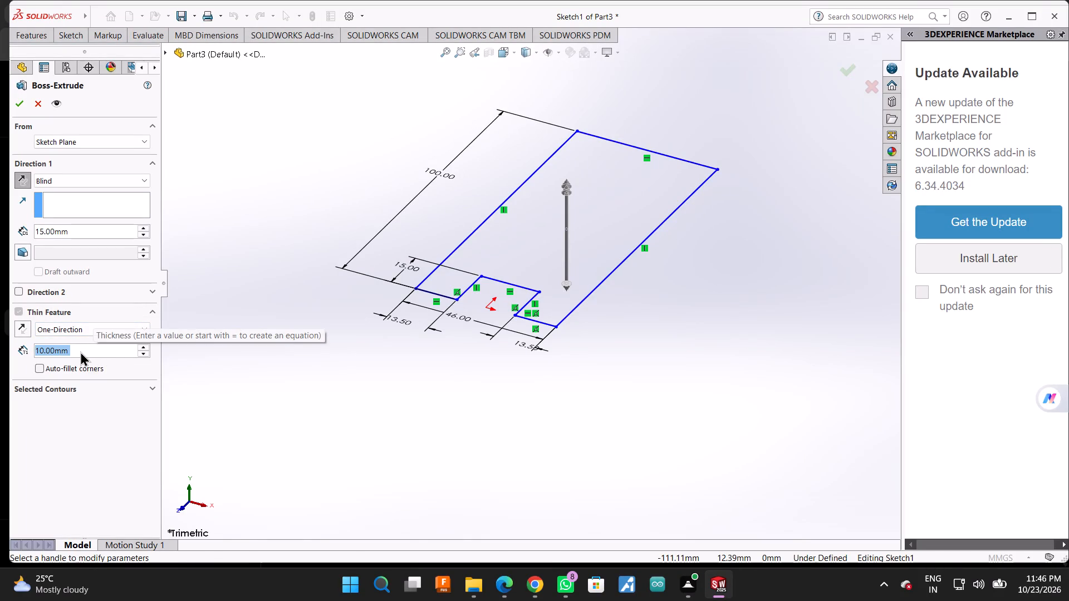
Set the thin feature's one-direction thickness to 15 mm and try to create the extrusion.
{"action": "left_click", "coordinate": [122, 350]}
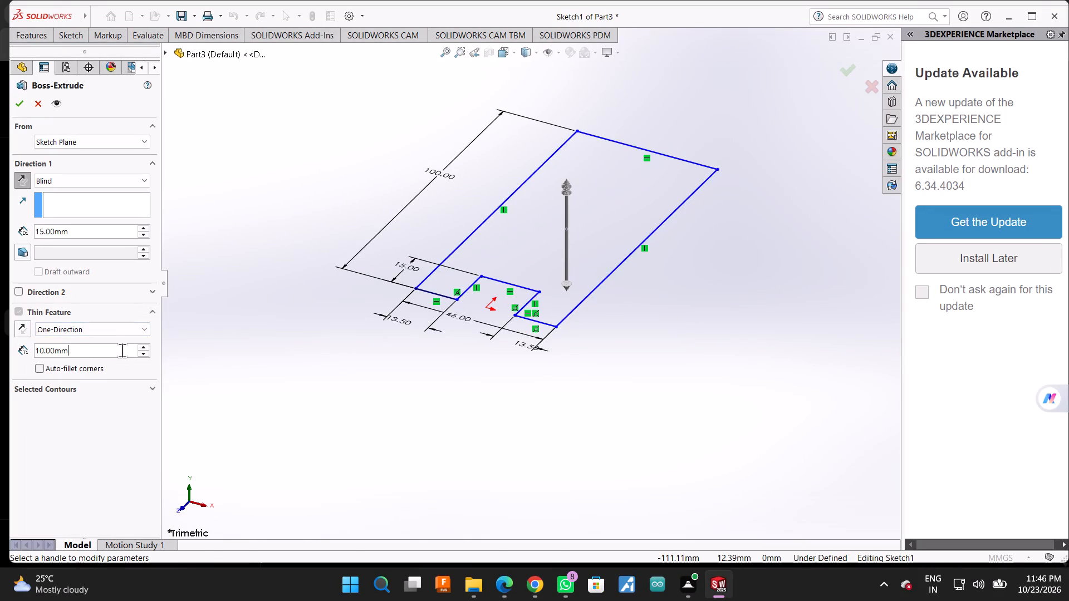
{"action": "key", "text": "Left"}
{"action": "key", "text": "Left"}
{"action": "key", "text": "Left"}
{"action": "key", "text": "Left"}
{"action": "key", "text": "Left"}
{"action": "key", "text": "BackSpace"}
{"action": "key", "text": "BackSpace"}
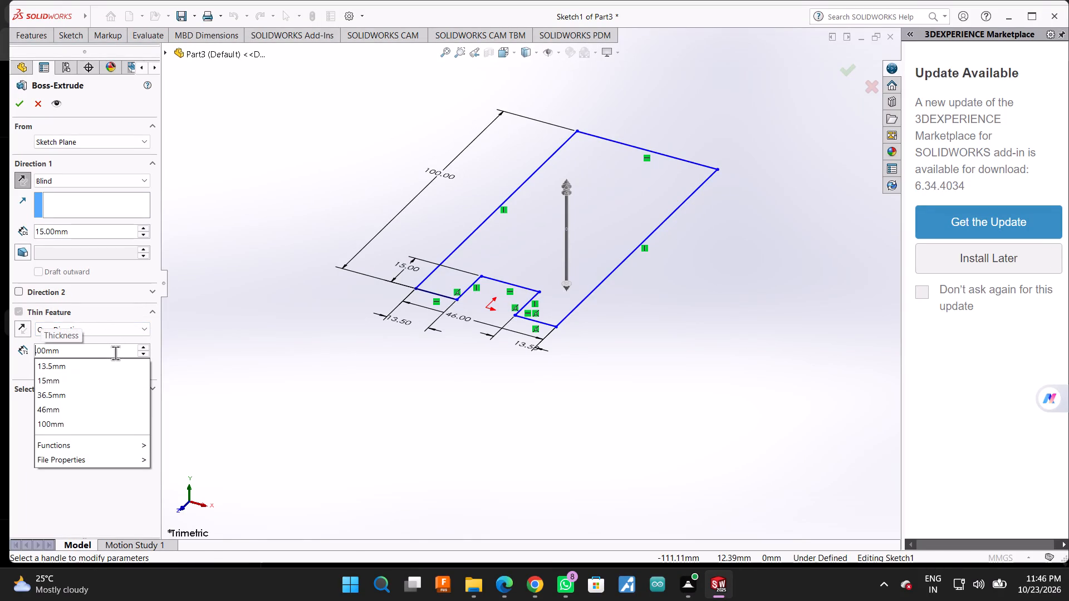
{"action": "key", "text": "5"}
{"action": "key", "text": "BackSpace"}
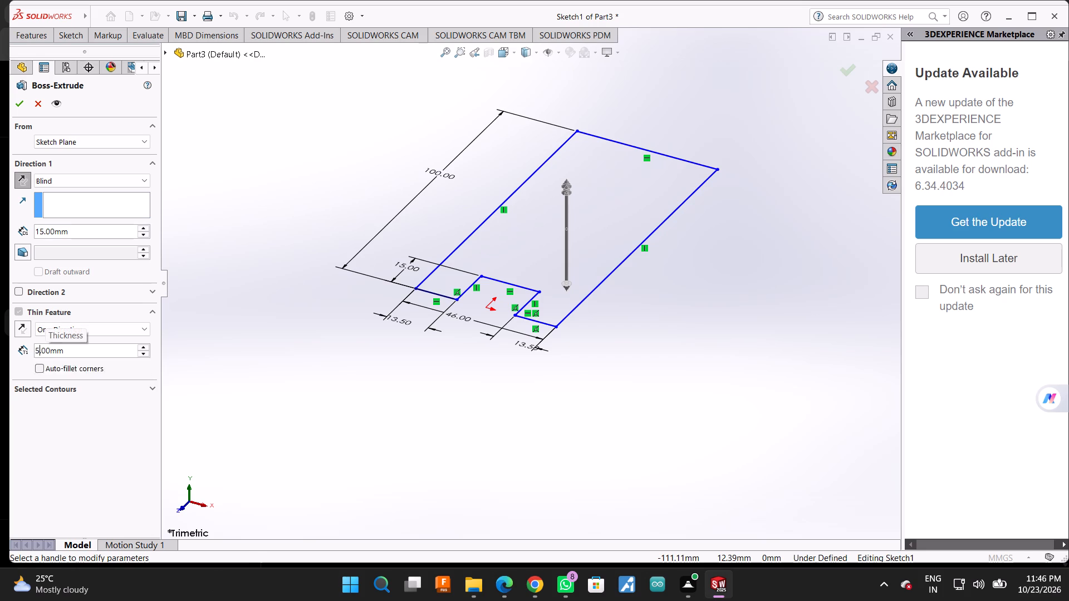
{"action": "type", "text": "15"}
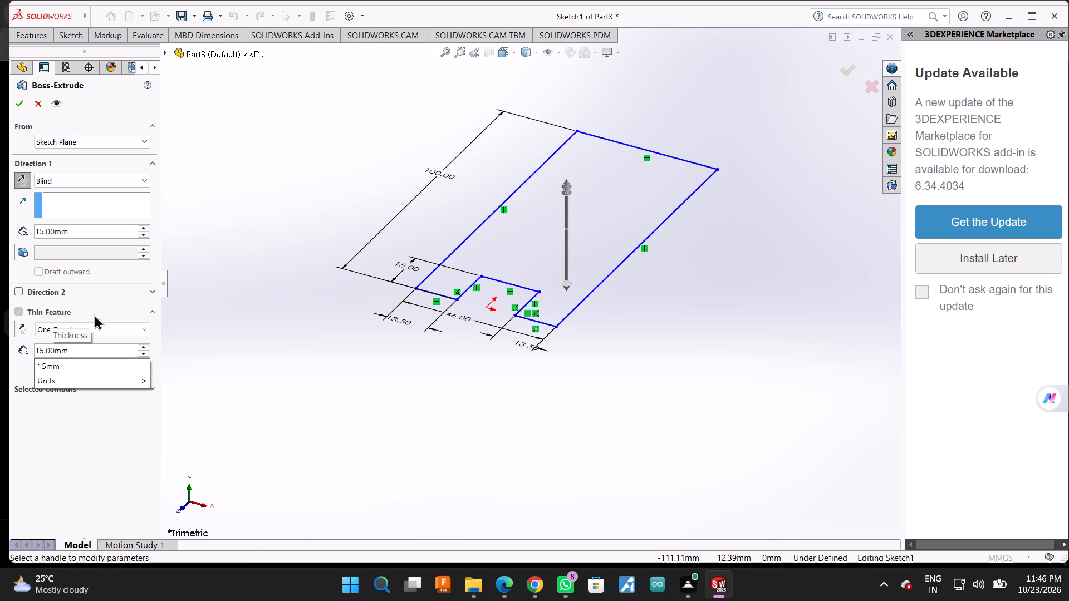
{"action": "left_click", "coordinate": [60, 370]}
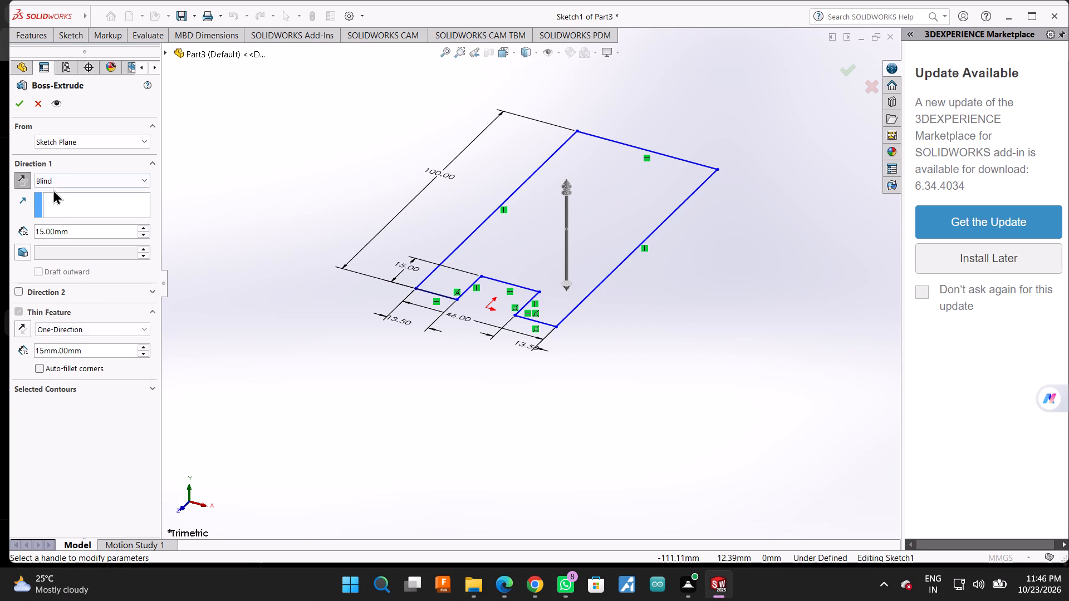
{"action": "left_click", "coordinate": [19, 111]}
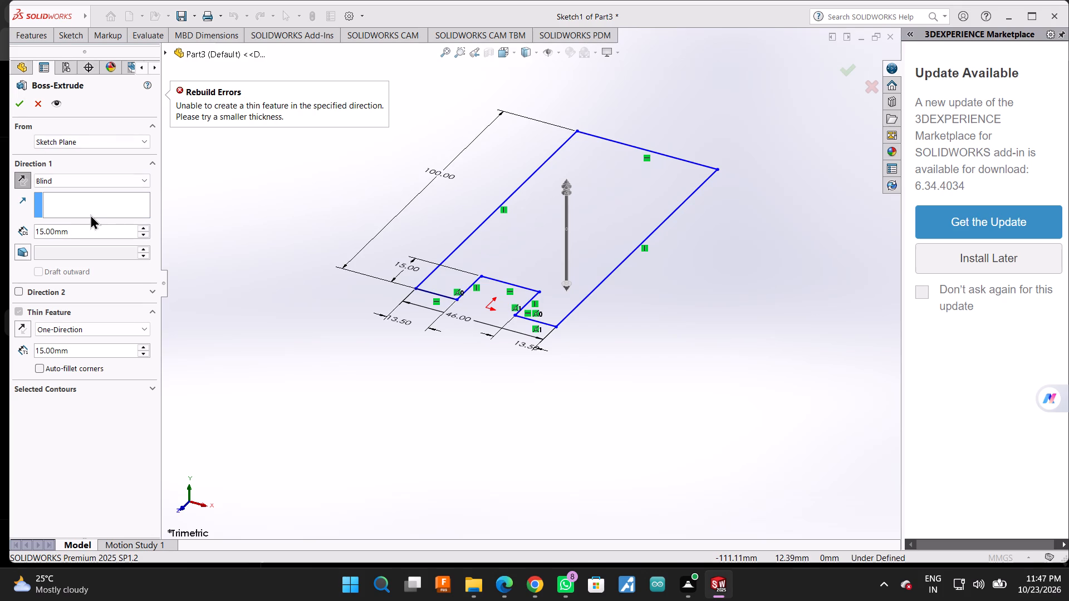
Enable auto-fillet corners for the thin feature and try to create the extrusion.
{"action": "left_click", "coordinate": [39, 368]}
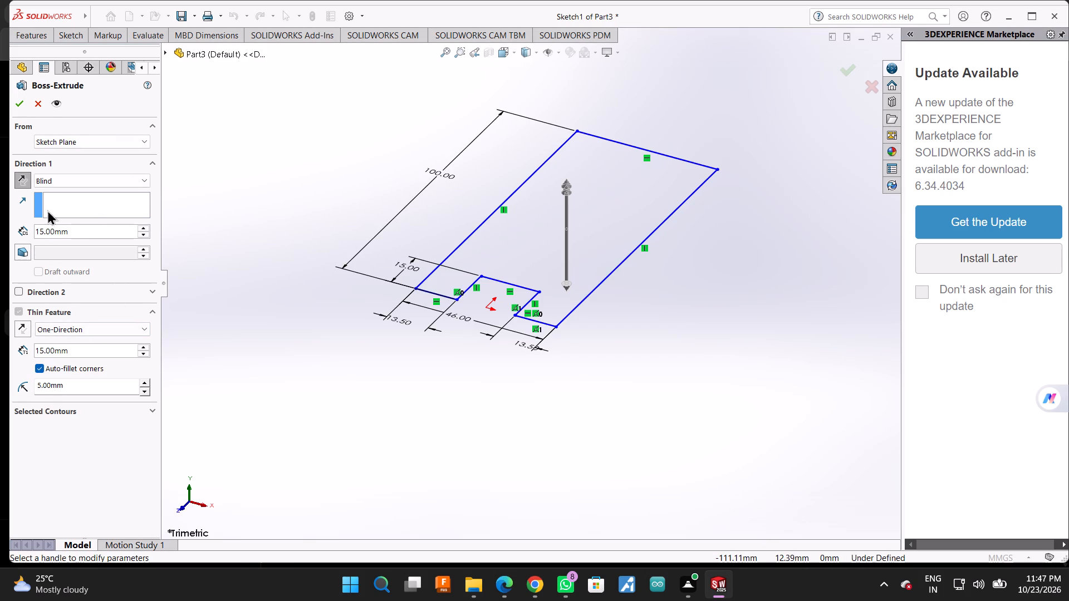
{"action": "left_click", "coordinate": [17, 105]}
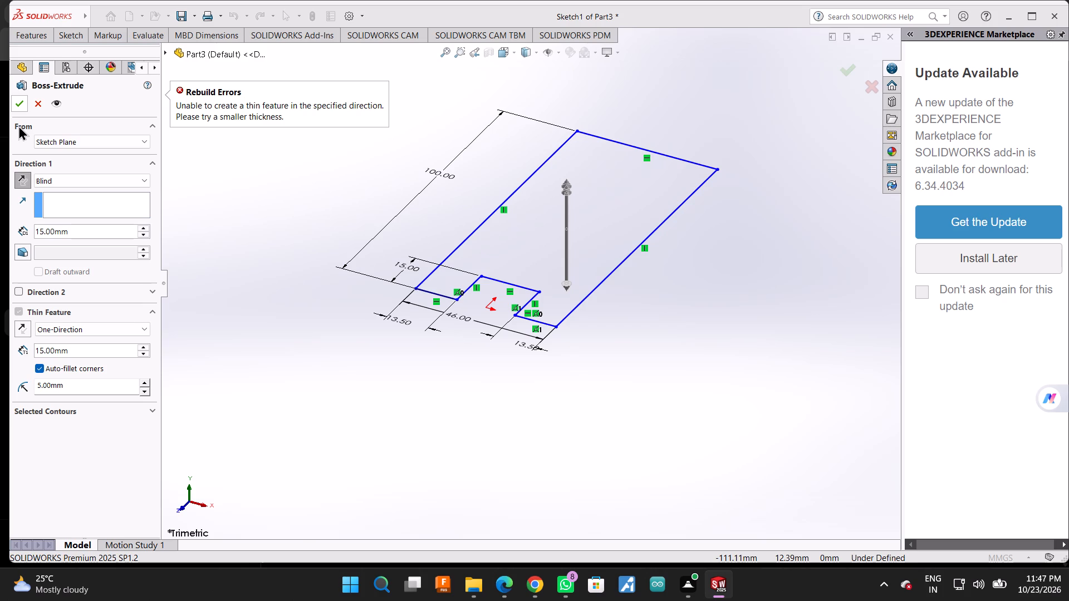
Add a second extrusion direction above the sketch plane, adjust its blind depth to 4 mm and try to create the extrusion.
{"action": "left_click", "coordinate": [480, 230]}
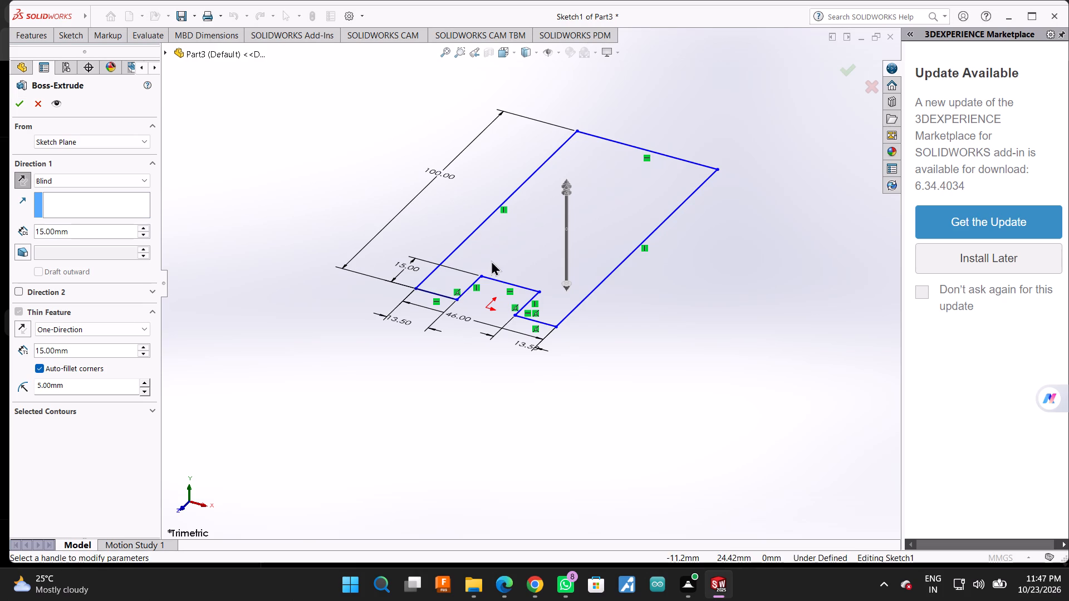
{"action": "left_click", "coordinate": [494, 260]}
{"action": "left_click_drag", "start_coordinate": [568, 185], "coordinate": [570, 211]}
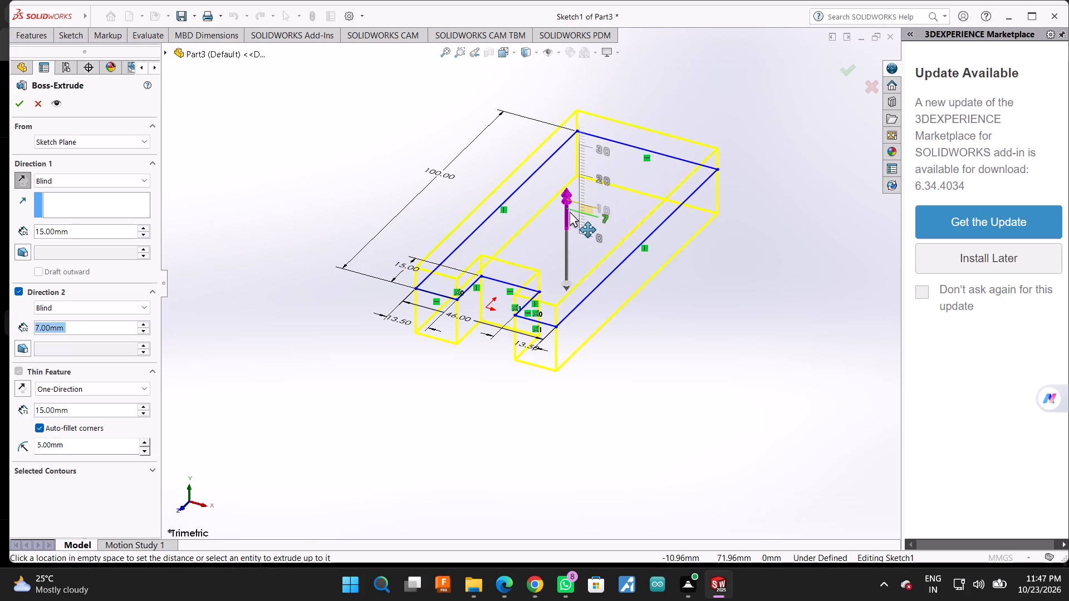
{"action": "left_click_drag", "start_coordinate": [570, 211], "coordinate": [561, 185]}
{"action": "left_click_drag", "start_coordinate": [561, 185], "coordinate": [557, 171]}
{"action": "left_click", "coordinate": [557, 171]}
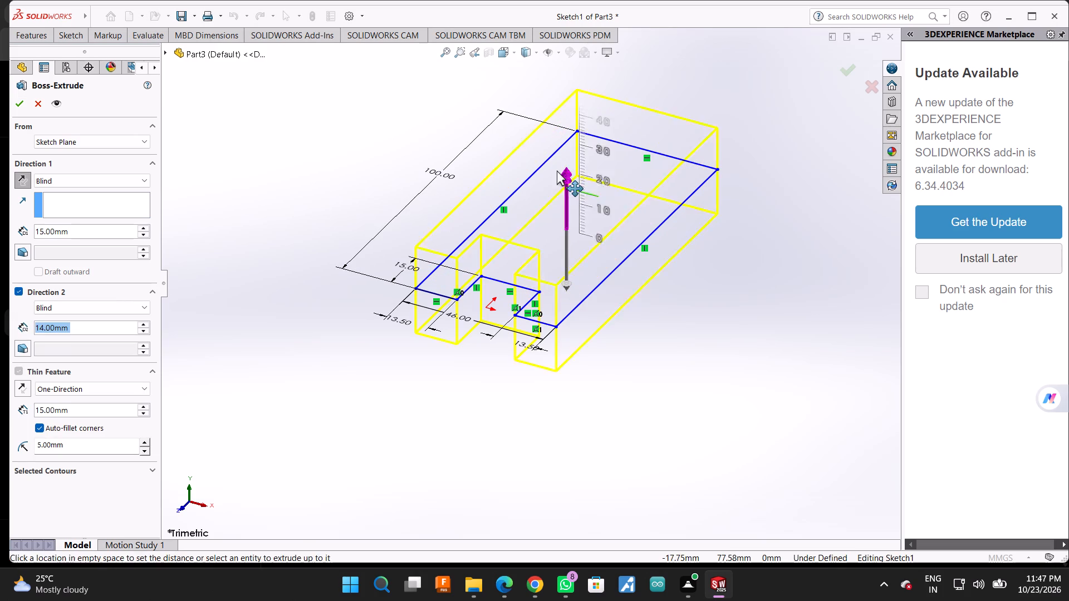
{"action": "right_click_drag", "start_coordinate": [561, 204], "coordinate": [559, 169]}
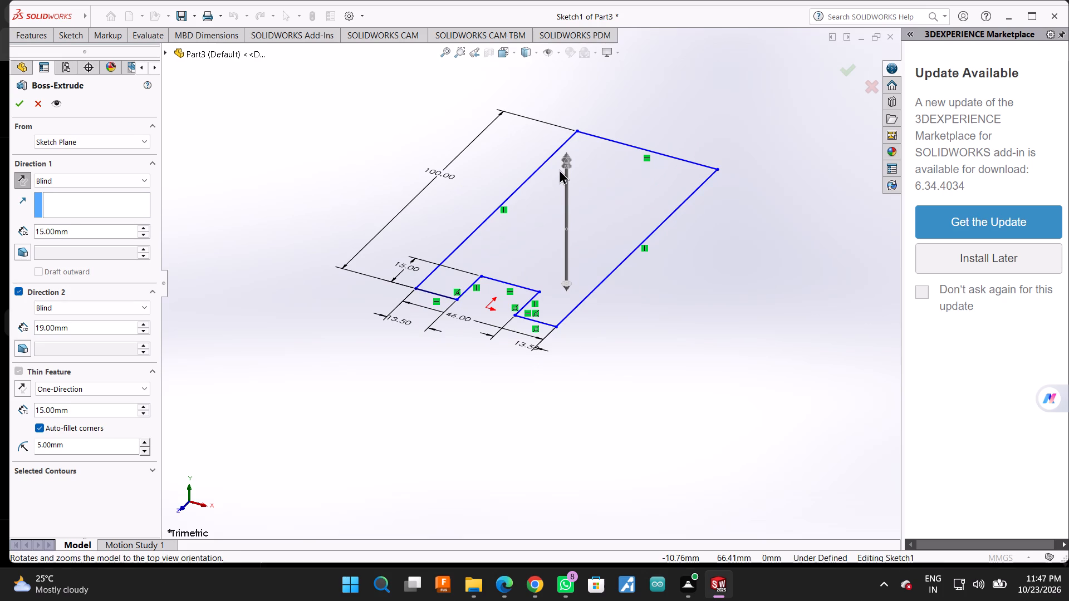
{"action": "left_click_drag", "start_coordinate": [563, 181], "coordinate": [567, 154]}
{"action": "left_click_drag", "start_coordinate": [567, 159], "coordinate": [567, 191]}
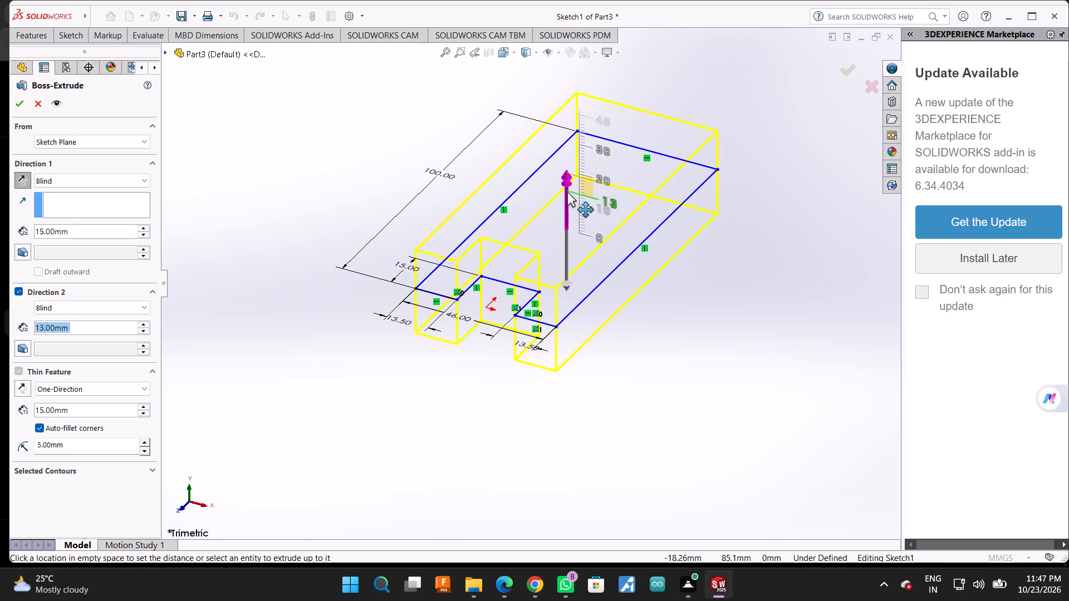
{"action": "left_click_drag", "start_coordinate": [567, 191], "coordinate": [557, 109]}
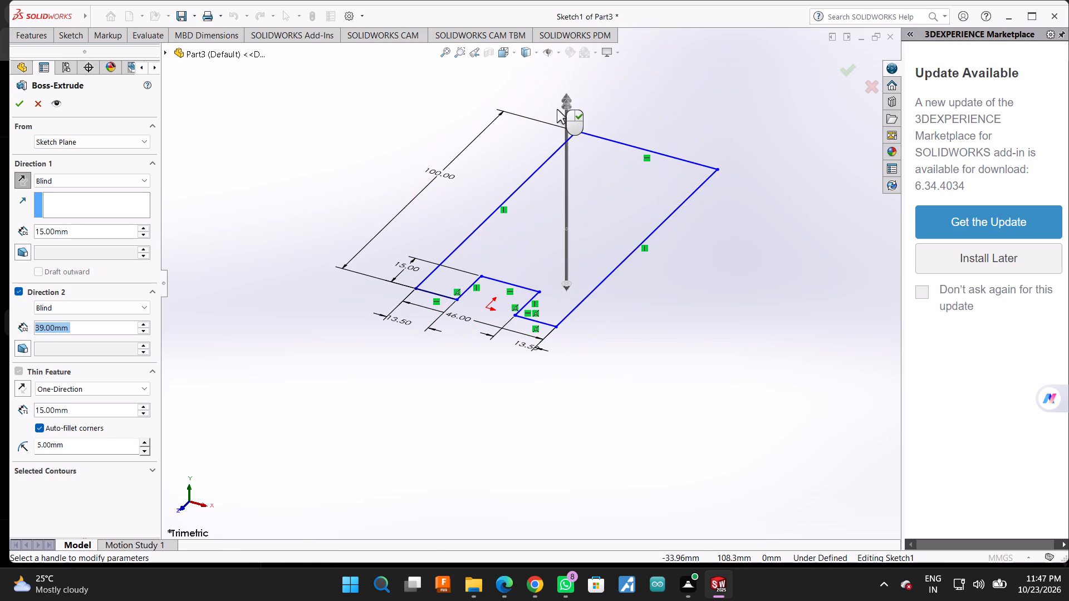
{"action": "left_click_drag", "start_coordinate": [565, 109], "coordinate": [570, 218]}
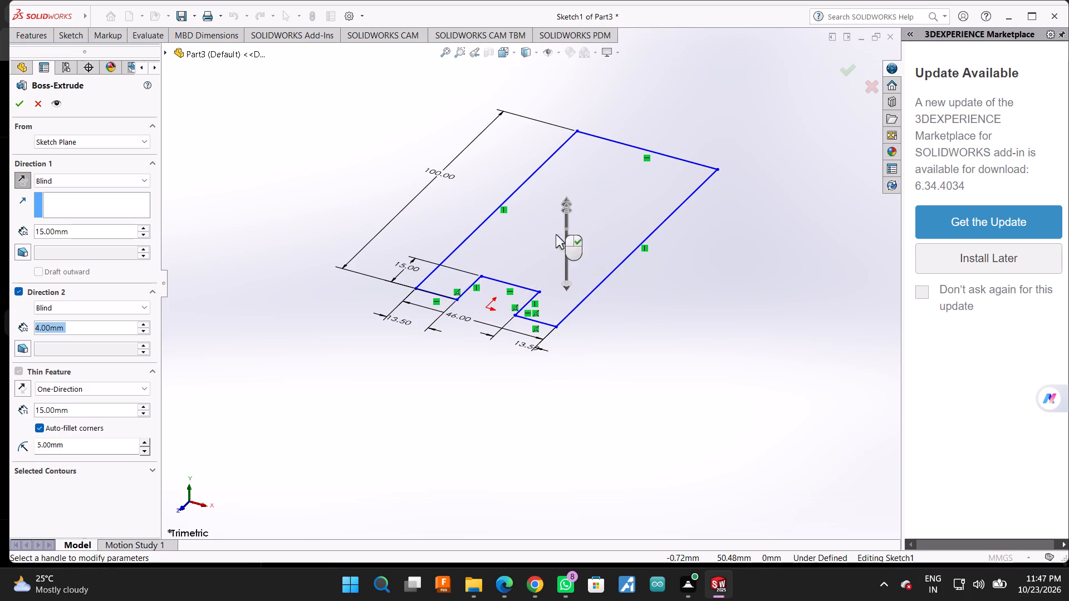
{"action": "left_click", "coordinate": [19, 100]}
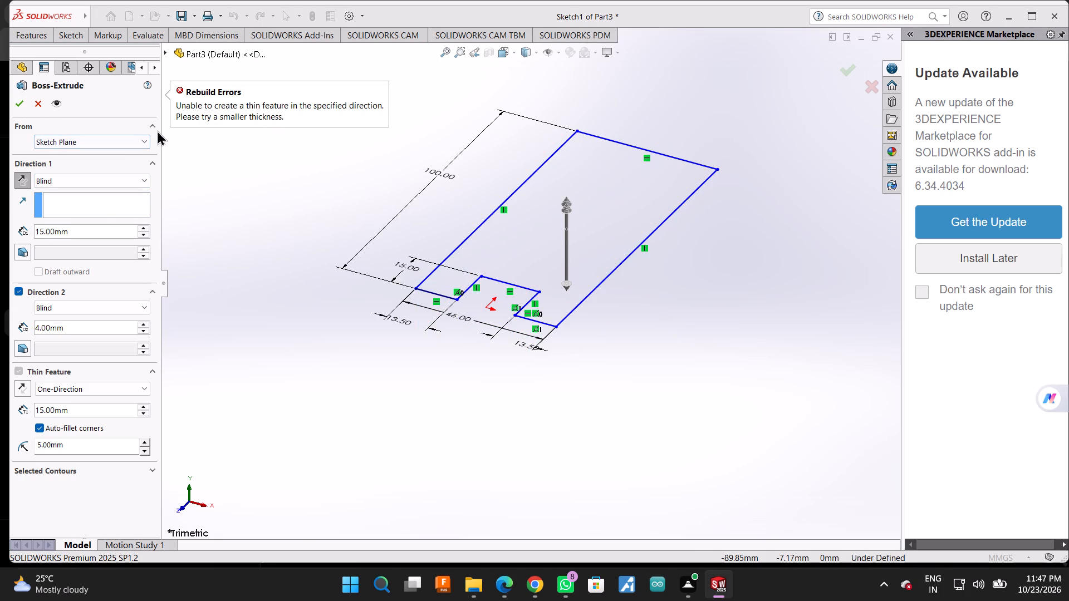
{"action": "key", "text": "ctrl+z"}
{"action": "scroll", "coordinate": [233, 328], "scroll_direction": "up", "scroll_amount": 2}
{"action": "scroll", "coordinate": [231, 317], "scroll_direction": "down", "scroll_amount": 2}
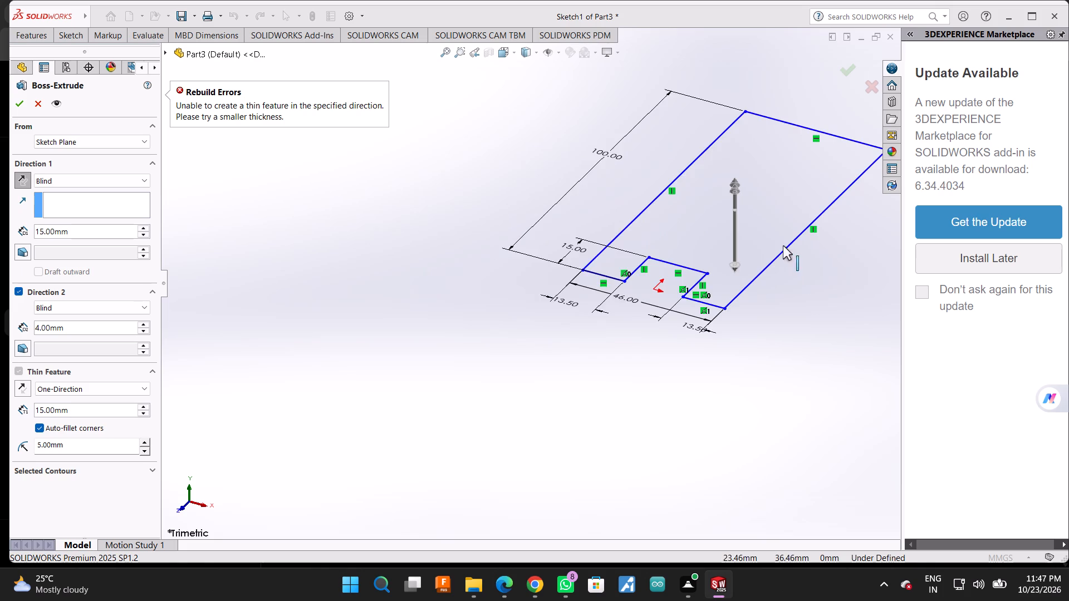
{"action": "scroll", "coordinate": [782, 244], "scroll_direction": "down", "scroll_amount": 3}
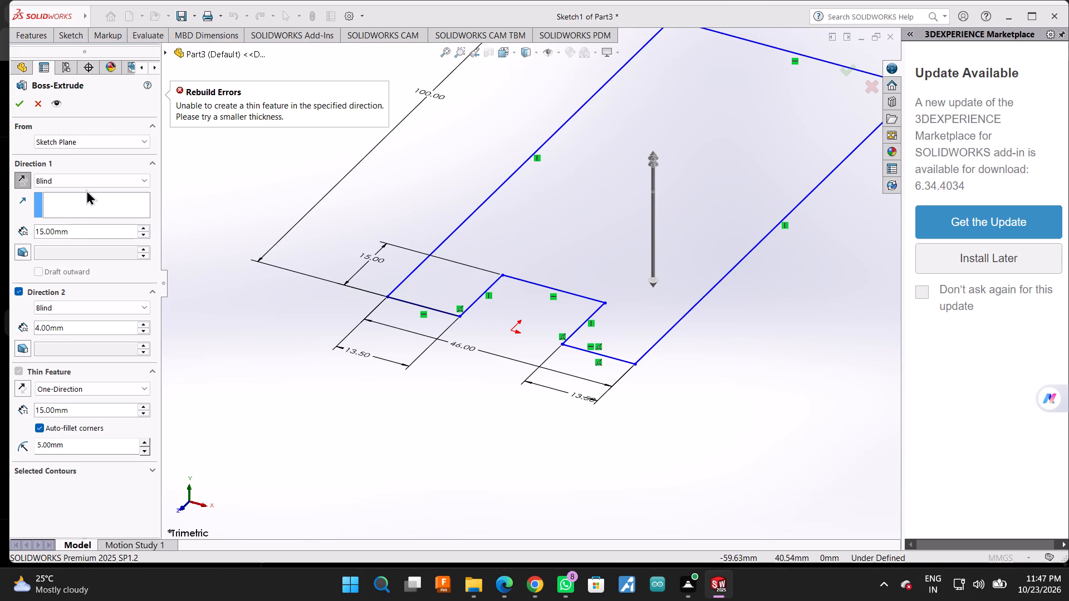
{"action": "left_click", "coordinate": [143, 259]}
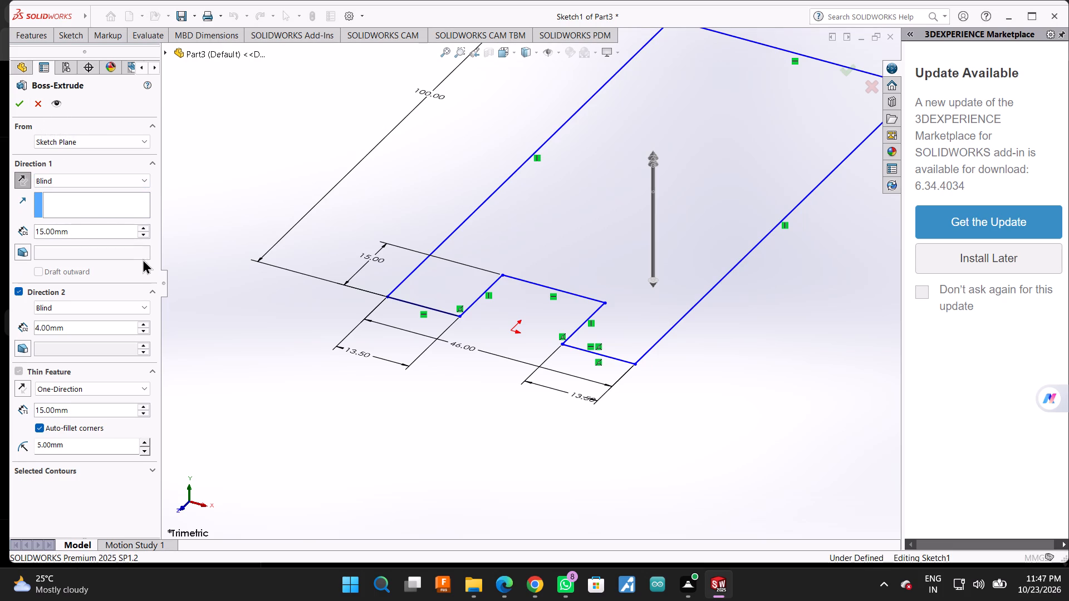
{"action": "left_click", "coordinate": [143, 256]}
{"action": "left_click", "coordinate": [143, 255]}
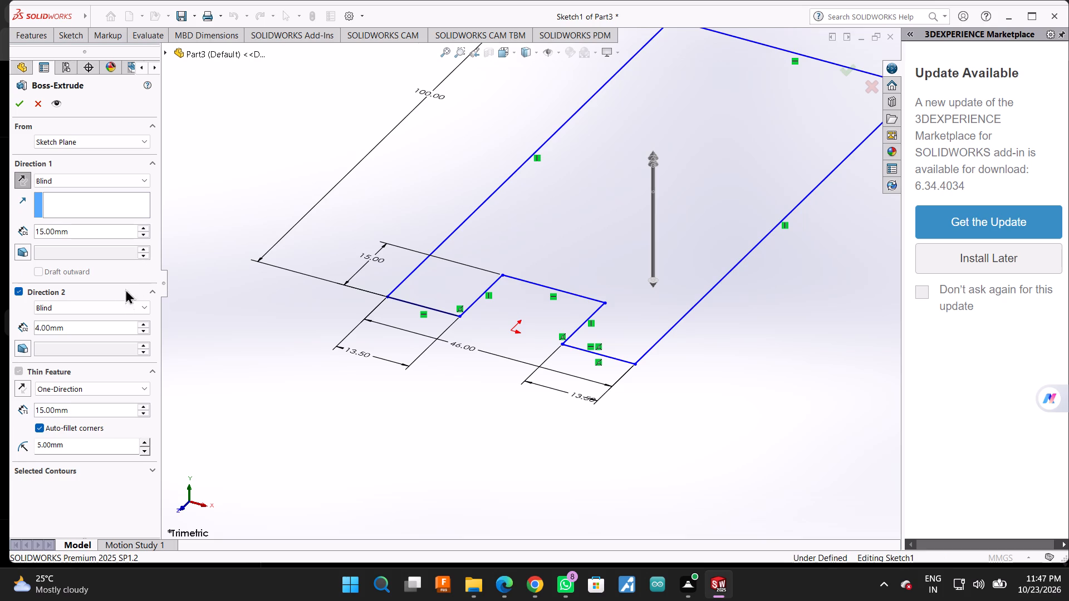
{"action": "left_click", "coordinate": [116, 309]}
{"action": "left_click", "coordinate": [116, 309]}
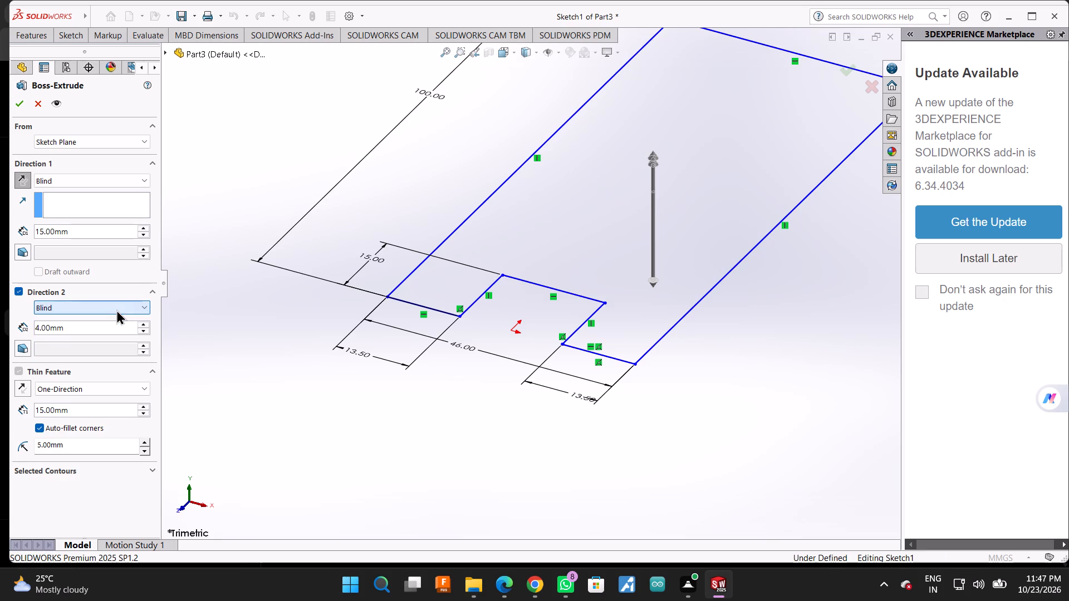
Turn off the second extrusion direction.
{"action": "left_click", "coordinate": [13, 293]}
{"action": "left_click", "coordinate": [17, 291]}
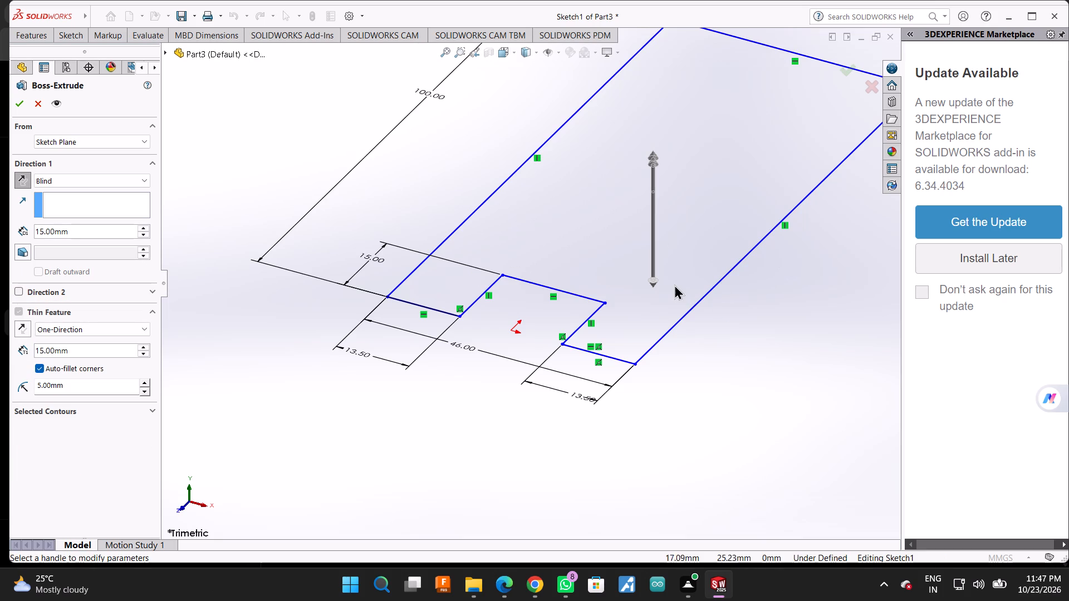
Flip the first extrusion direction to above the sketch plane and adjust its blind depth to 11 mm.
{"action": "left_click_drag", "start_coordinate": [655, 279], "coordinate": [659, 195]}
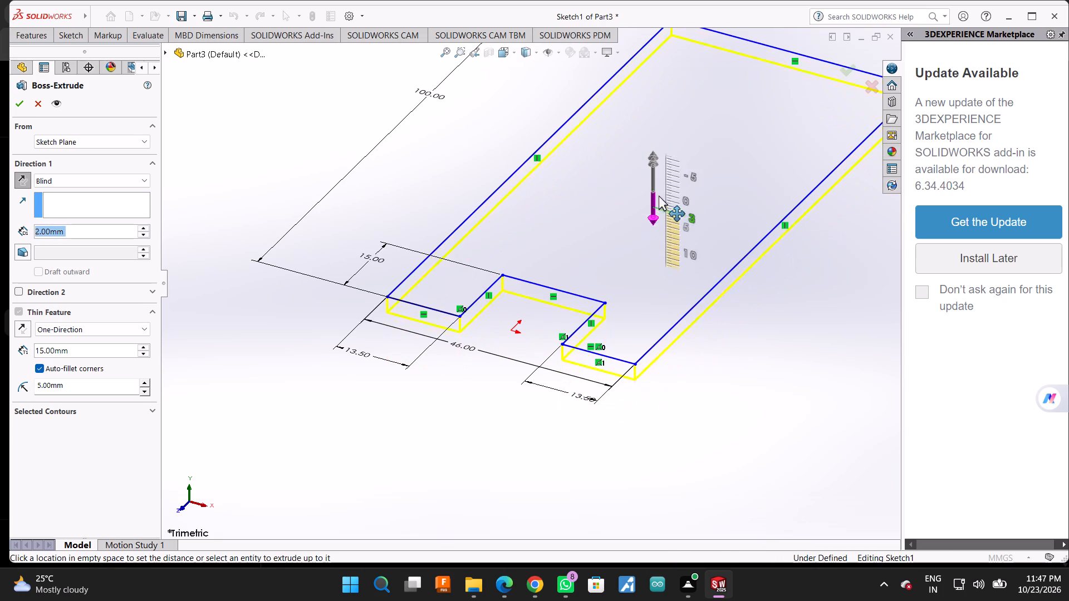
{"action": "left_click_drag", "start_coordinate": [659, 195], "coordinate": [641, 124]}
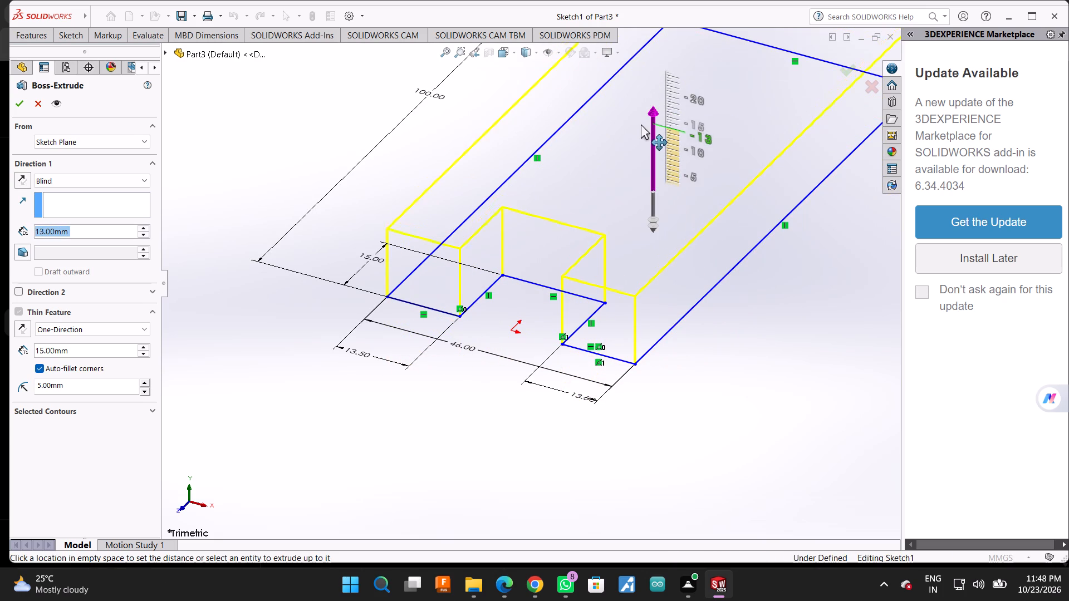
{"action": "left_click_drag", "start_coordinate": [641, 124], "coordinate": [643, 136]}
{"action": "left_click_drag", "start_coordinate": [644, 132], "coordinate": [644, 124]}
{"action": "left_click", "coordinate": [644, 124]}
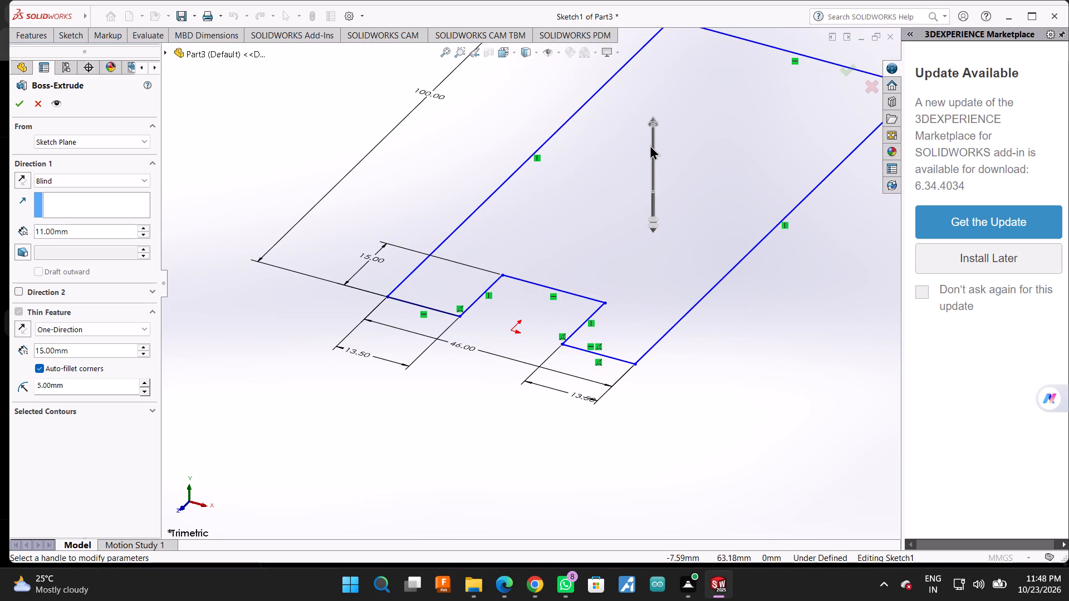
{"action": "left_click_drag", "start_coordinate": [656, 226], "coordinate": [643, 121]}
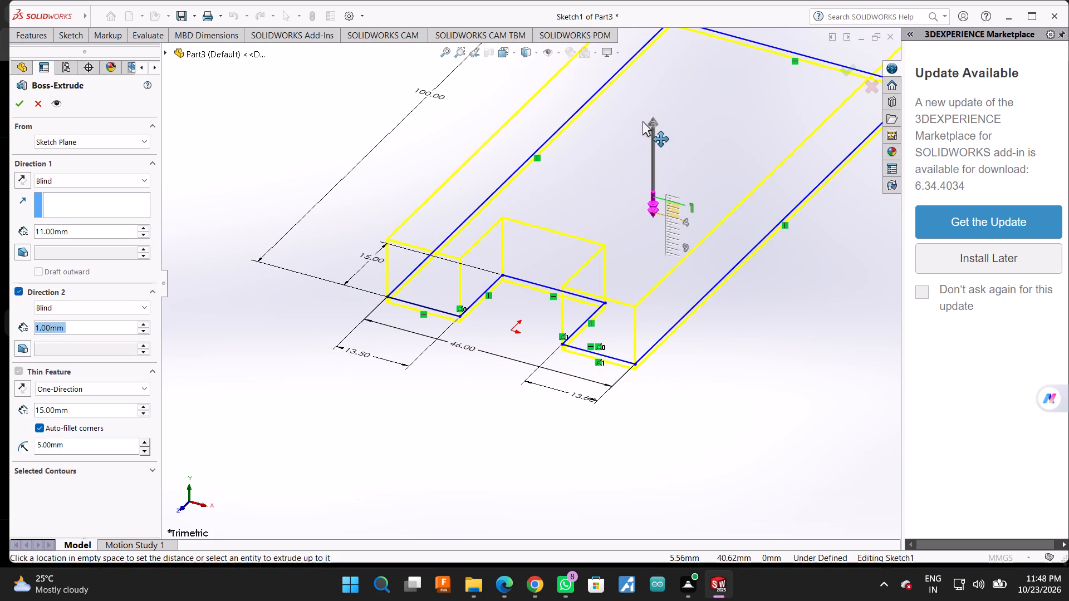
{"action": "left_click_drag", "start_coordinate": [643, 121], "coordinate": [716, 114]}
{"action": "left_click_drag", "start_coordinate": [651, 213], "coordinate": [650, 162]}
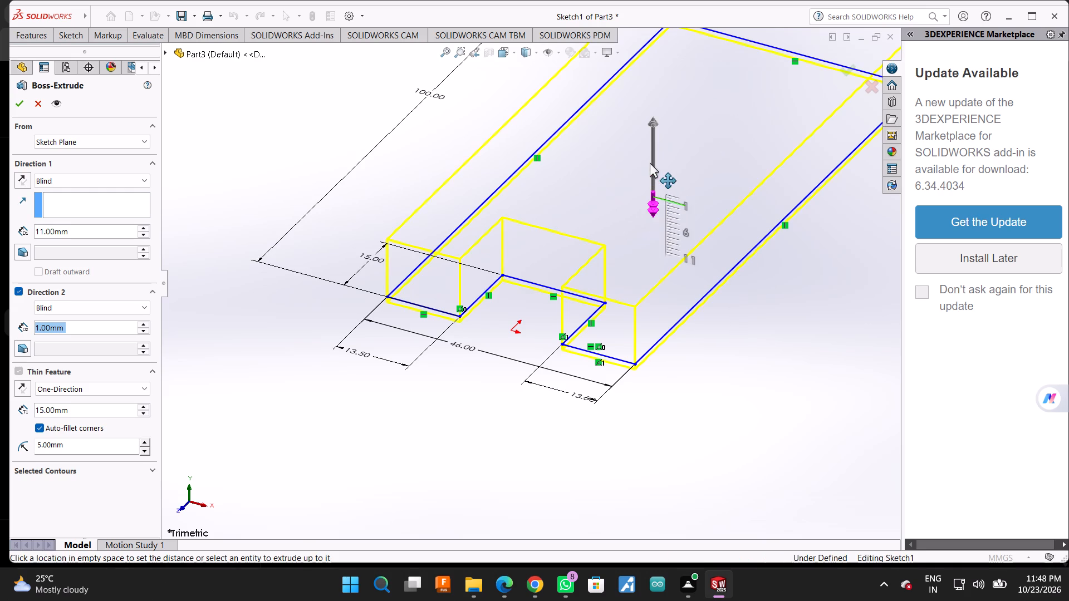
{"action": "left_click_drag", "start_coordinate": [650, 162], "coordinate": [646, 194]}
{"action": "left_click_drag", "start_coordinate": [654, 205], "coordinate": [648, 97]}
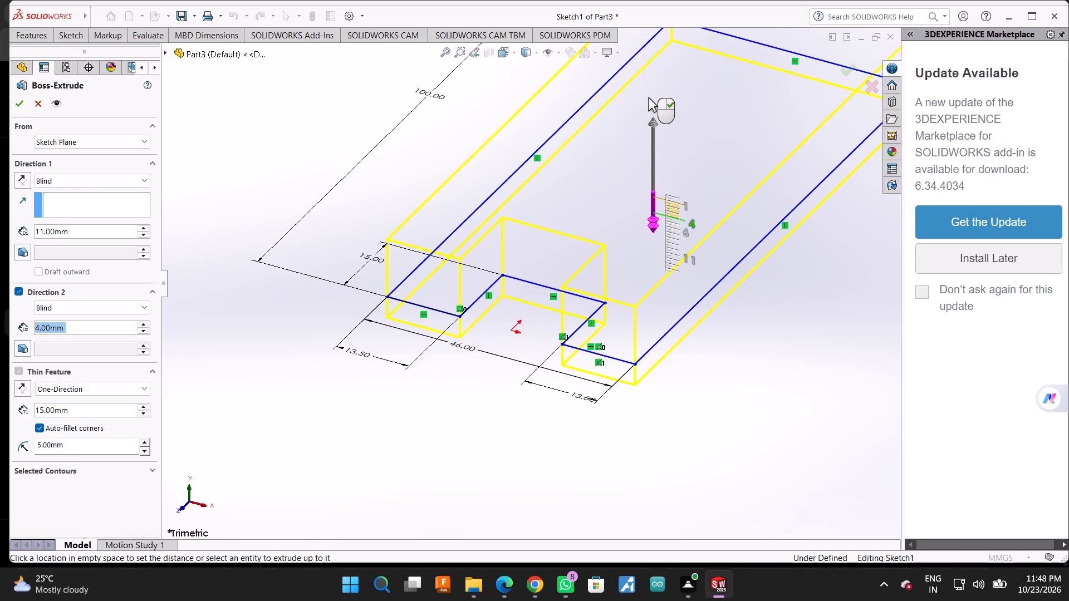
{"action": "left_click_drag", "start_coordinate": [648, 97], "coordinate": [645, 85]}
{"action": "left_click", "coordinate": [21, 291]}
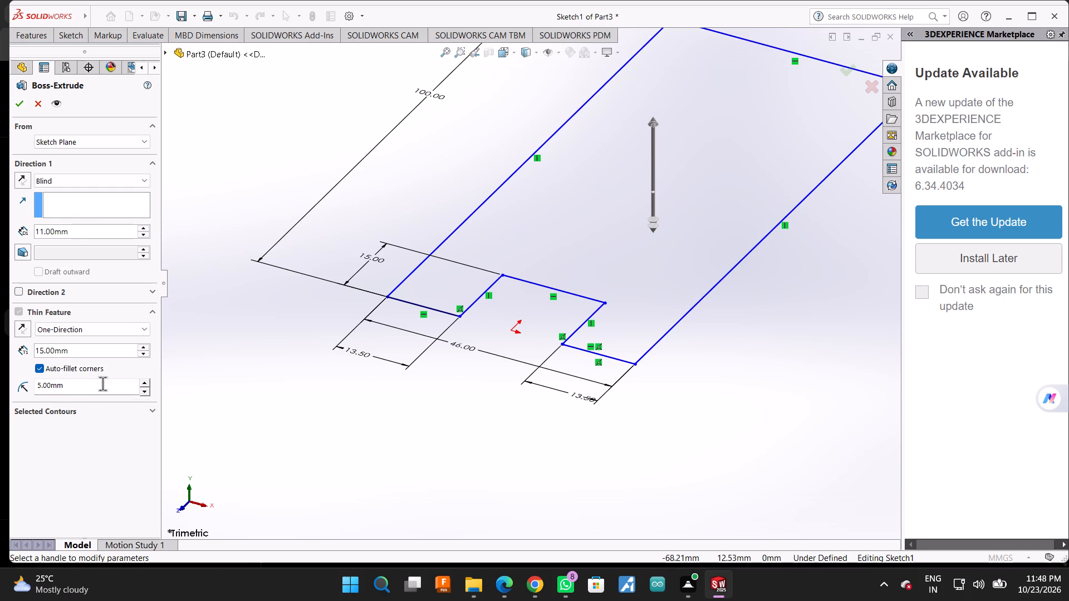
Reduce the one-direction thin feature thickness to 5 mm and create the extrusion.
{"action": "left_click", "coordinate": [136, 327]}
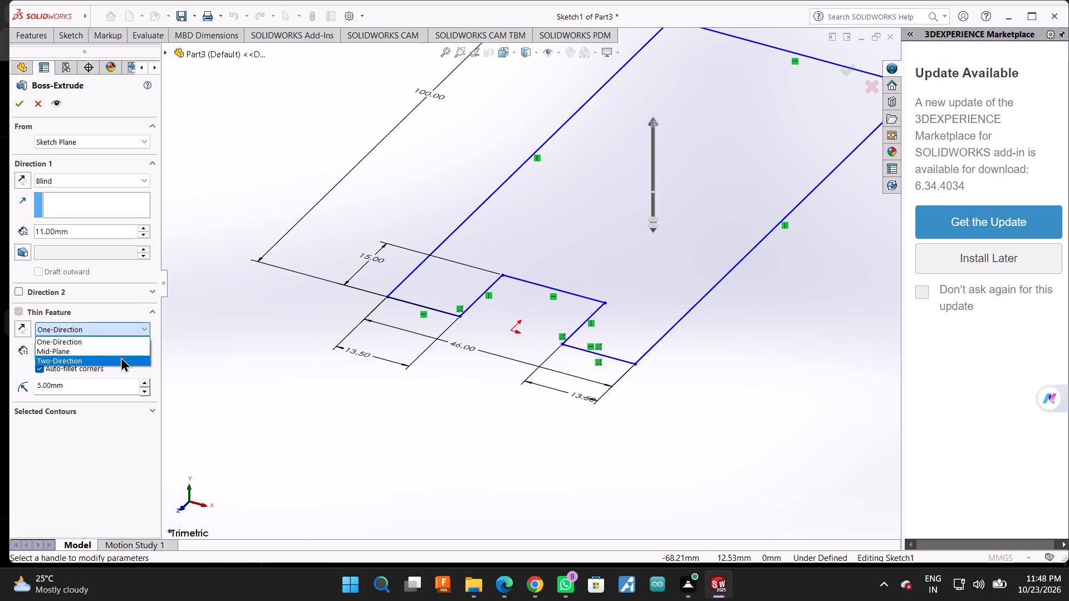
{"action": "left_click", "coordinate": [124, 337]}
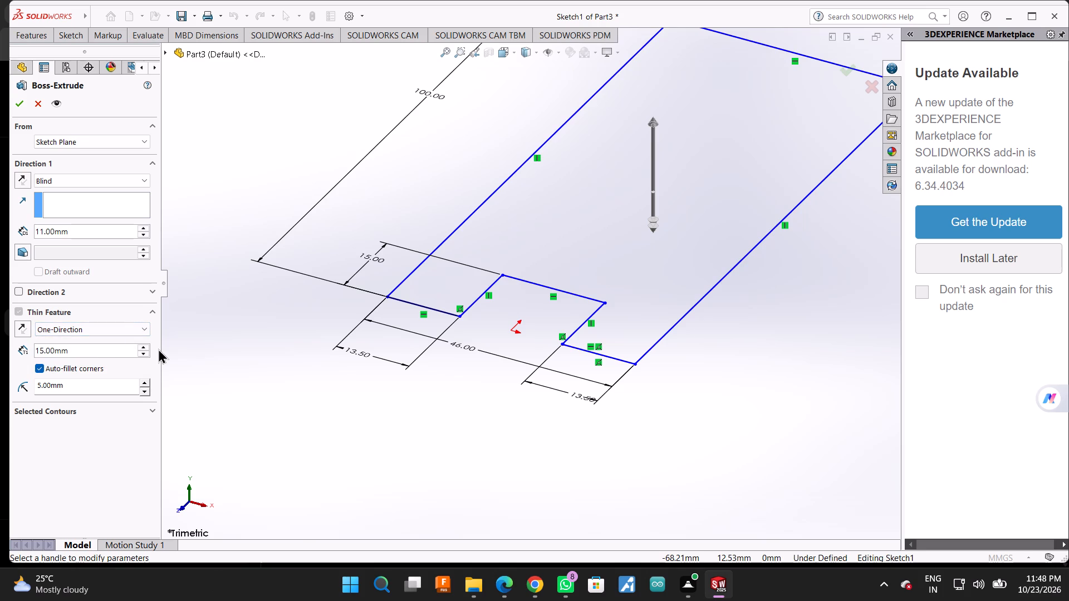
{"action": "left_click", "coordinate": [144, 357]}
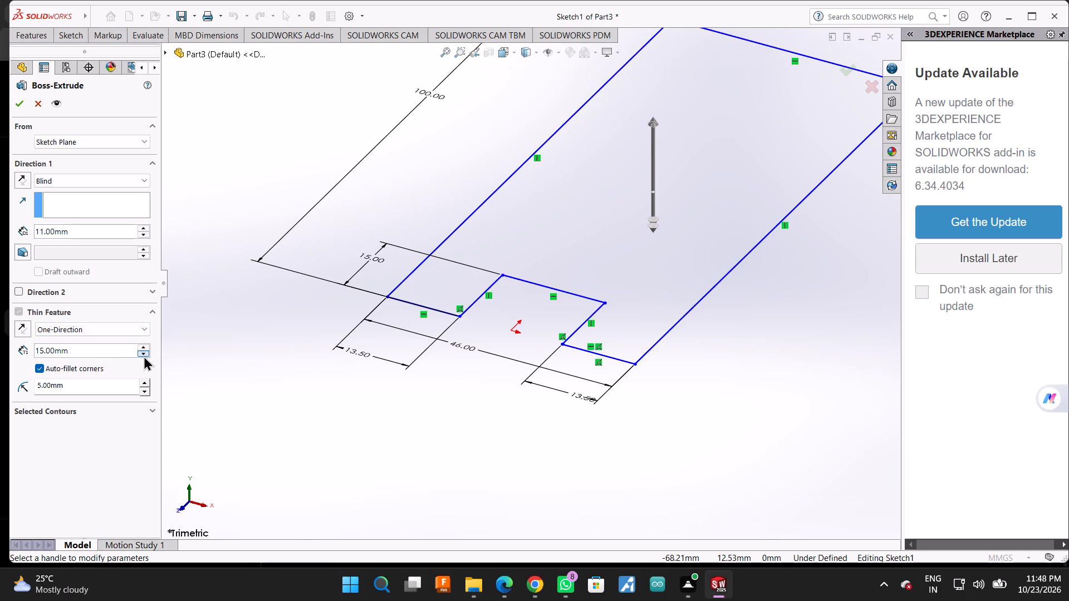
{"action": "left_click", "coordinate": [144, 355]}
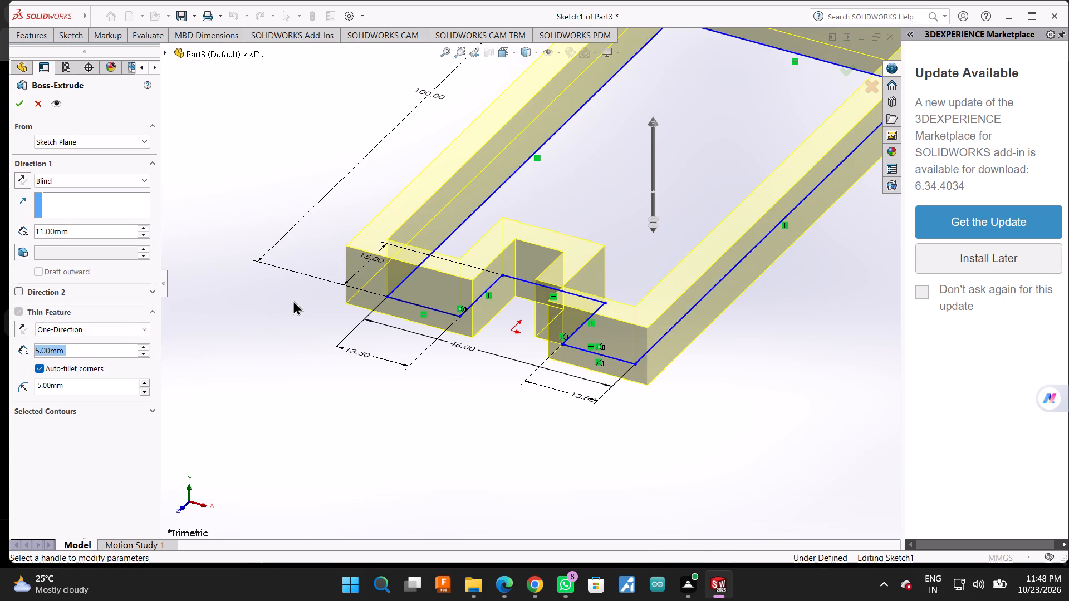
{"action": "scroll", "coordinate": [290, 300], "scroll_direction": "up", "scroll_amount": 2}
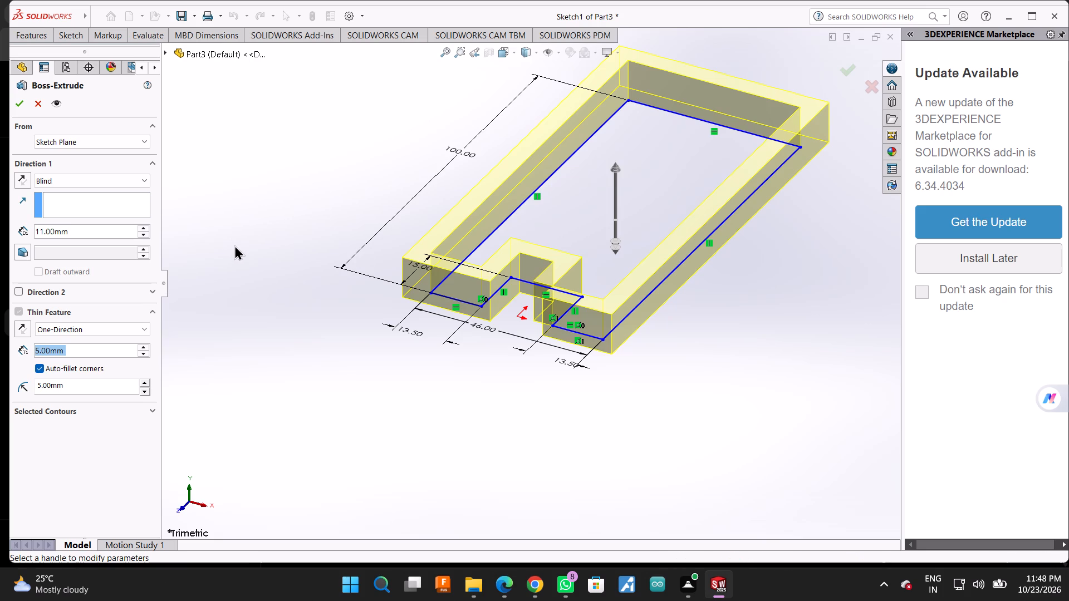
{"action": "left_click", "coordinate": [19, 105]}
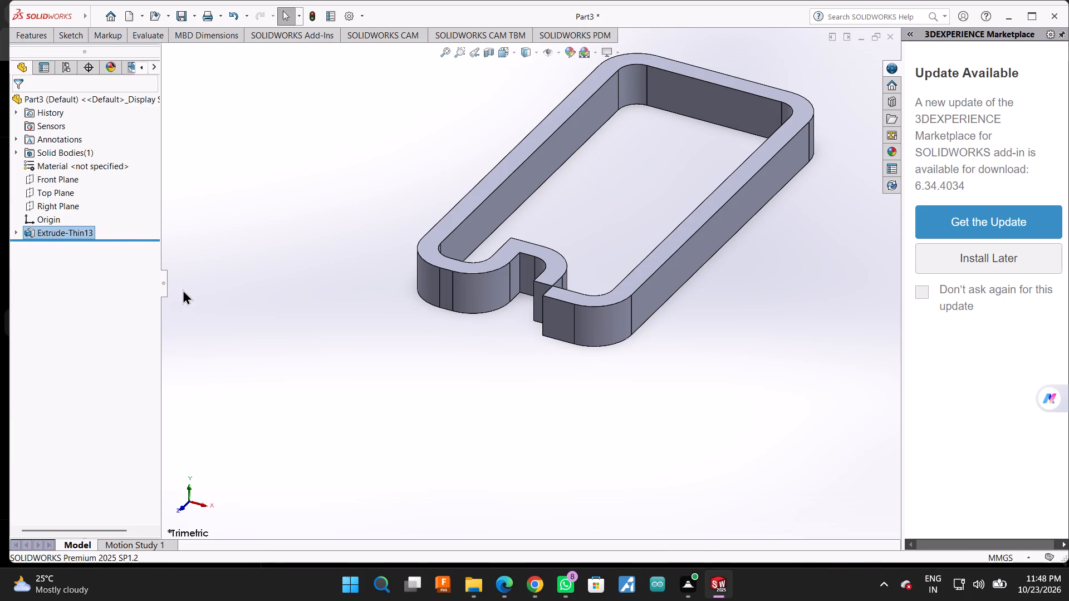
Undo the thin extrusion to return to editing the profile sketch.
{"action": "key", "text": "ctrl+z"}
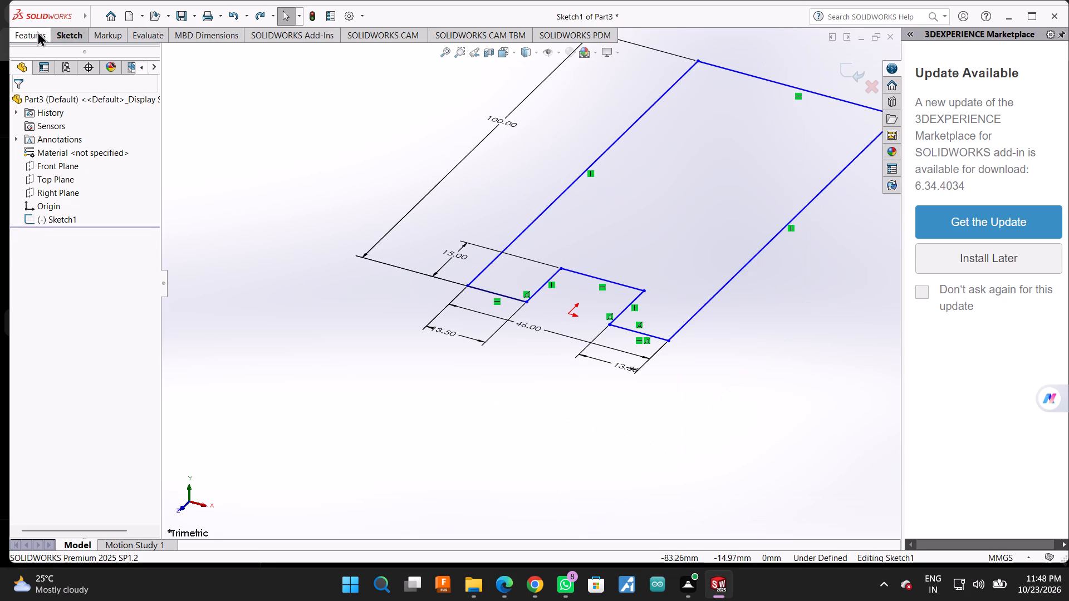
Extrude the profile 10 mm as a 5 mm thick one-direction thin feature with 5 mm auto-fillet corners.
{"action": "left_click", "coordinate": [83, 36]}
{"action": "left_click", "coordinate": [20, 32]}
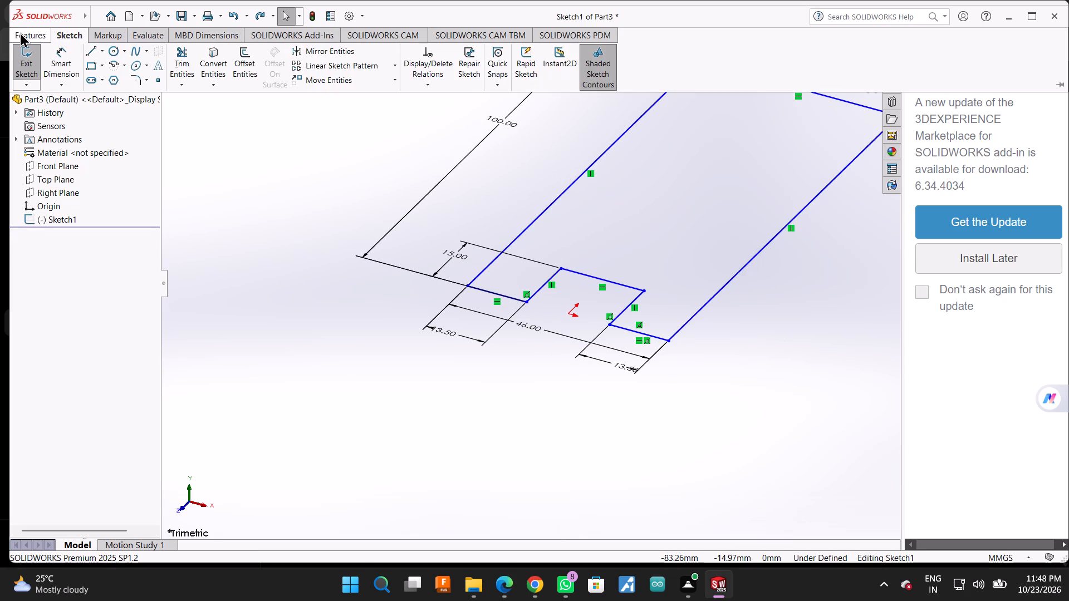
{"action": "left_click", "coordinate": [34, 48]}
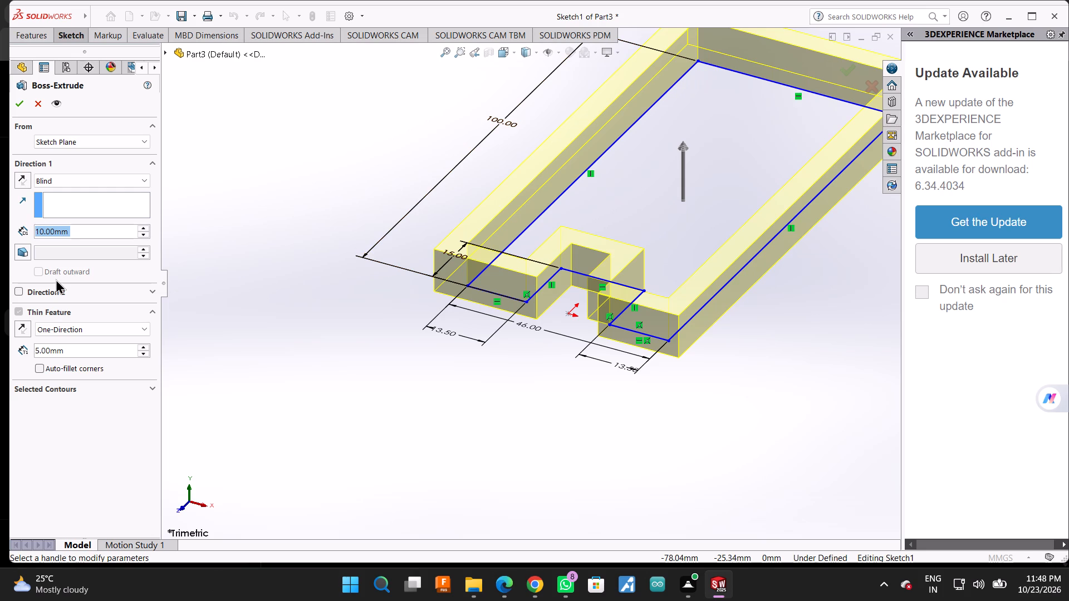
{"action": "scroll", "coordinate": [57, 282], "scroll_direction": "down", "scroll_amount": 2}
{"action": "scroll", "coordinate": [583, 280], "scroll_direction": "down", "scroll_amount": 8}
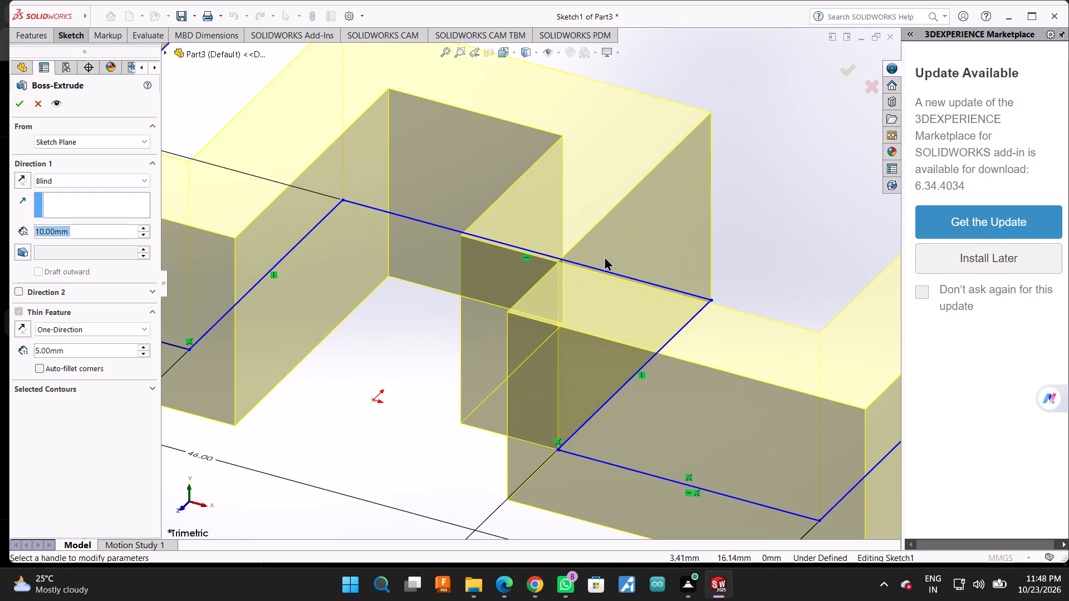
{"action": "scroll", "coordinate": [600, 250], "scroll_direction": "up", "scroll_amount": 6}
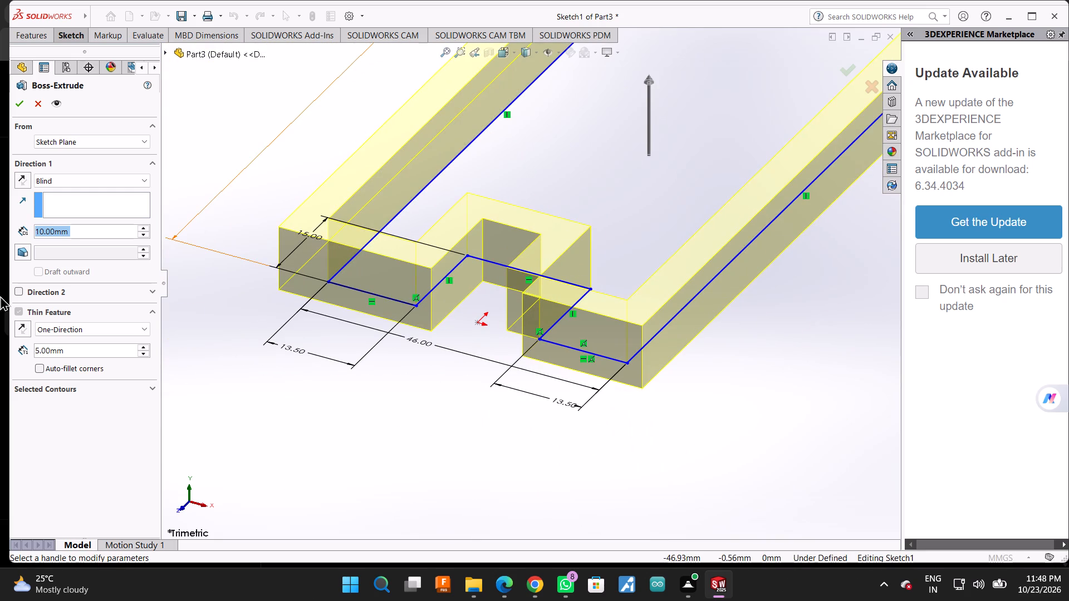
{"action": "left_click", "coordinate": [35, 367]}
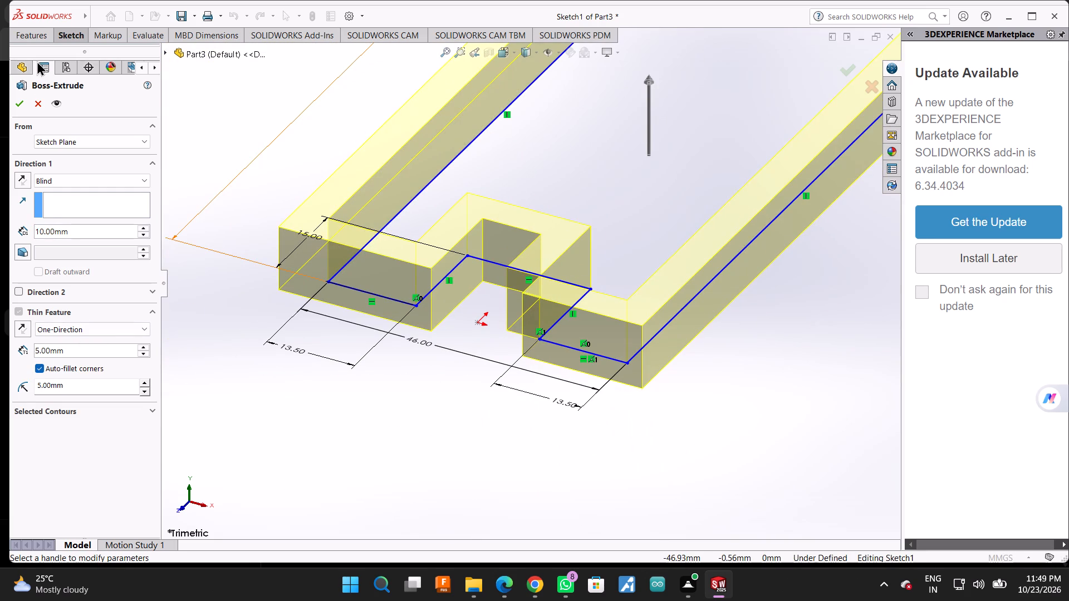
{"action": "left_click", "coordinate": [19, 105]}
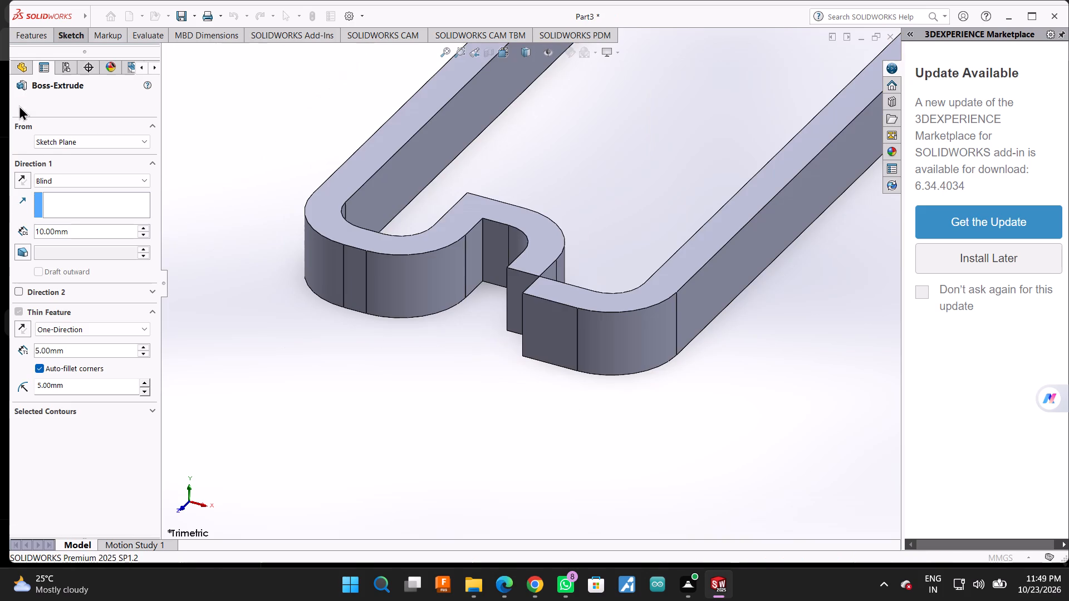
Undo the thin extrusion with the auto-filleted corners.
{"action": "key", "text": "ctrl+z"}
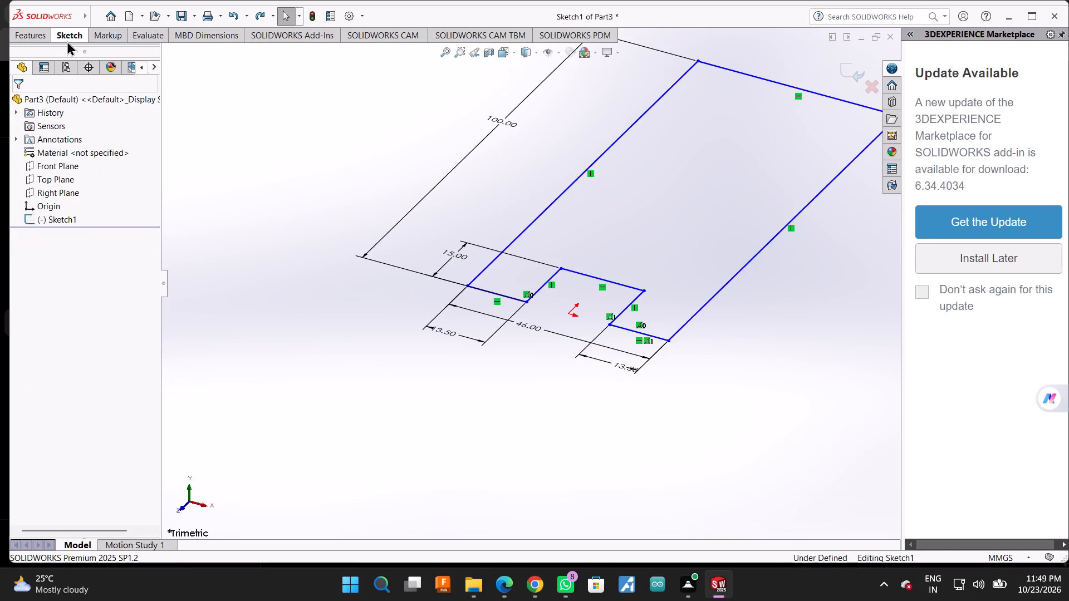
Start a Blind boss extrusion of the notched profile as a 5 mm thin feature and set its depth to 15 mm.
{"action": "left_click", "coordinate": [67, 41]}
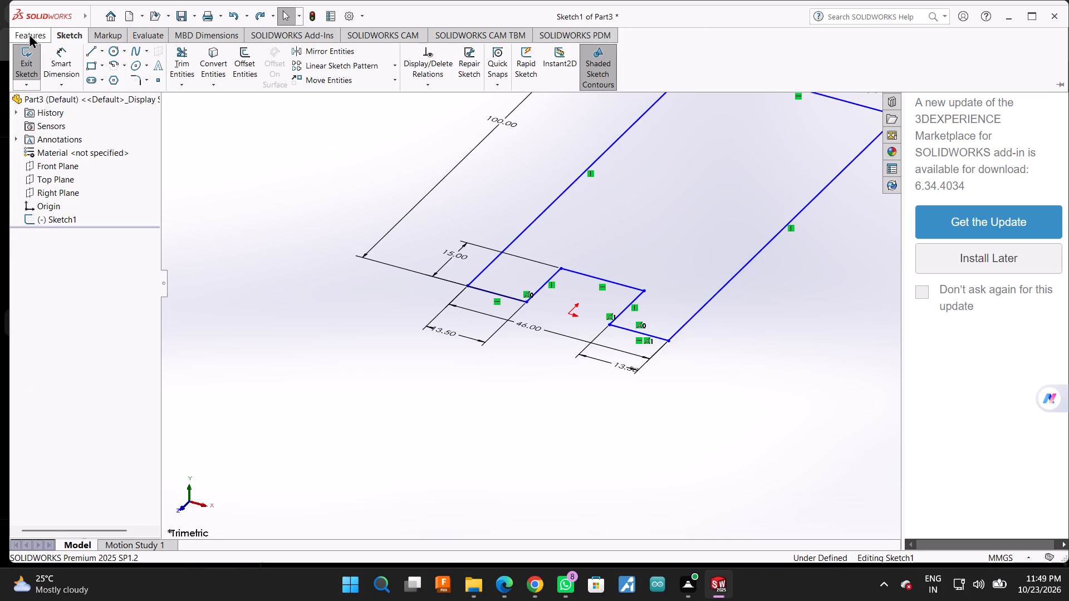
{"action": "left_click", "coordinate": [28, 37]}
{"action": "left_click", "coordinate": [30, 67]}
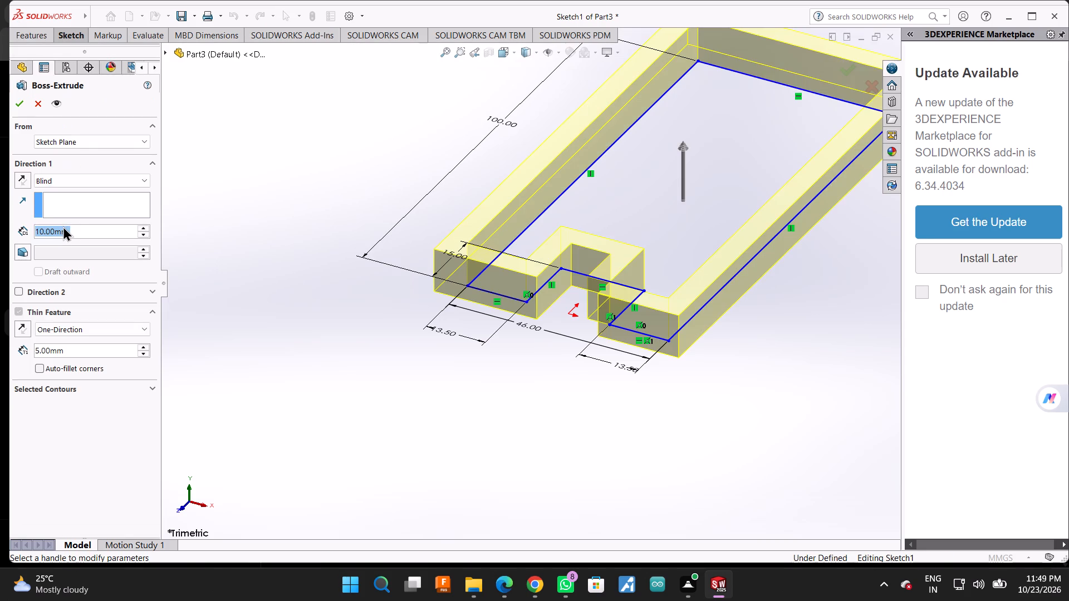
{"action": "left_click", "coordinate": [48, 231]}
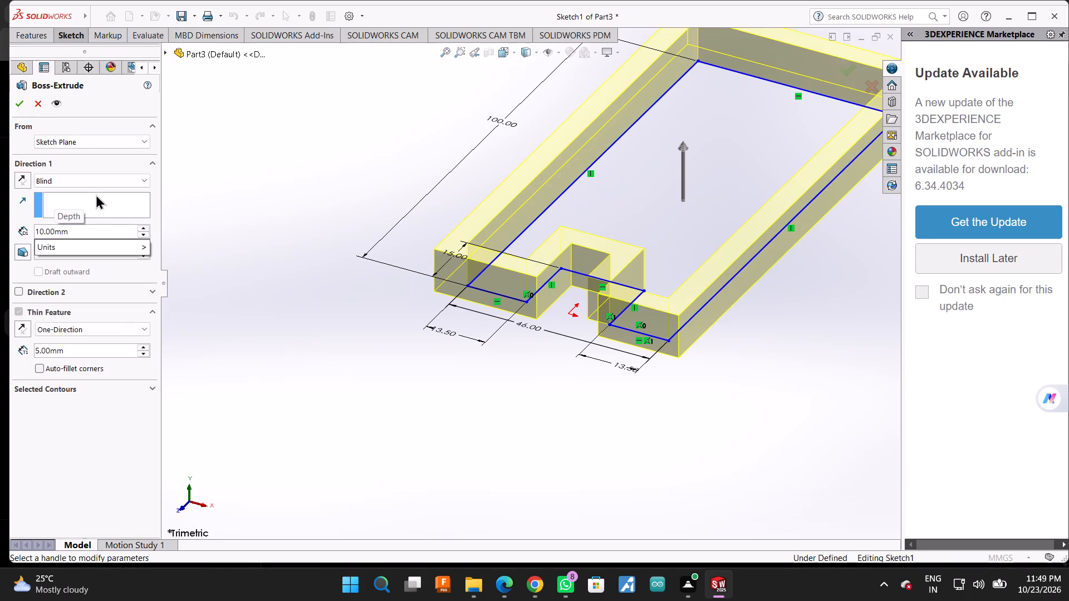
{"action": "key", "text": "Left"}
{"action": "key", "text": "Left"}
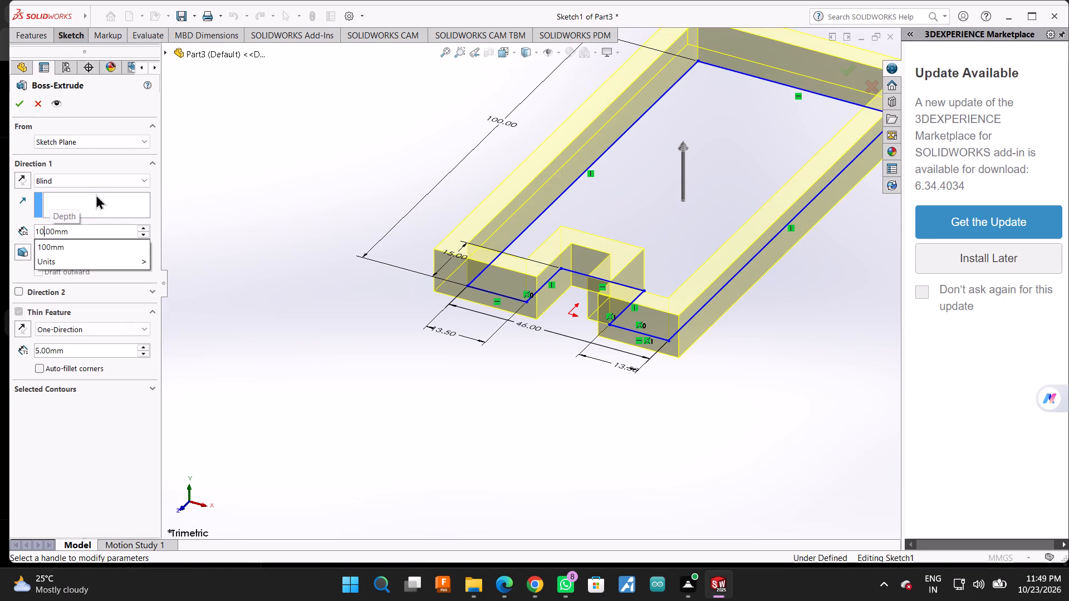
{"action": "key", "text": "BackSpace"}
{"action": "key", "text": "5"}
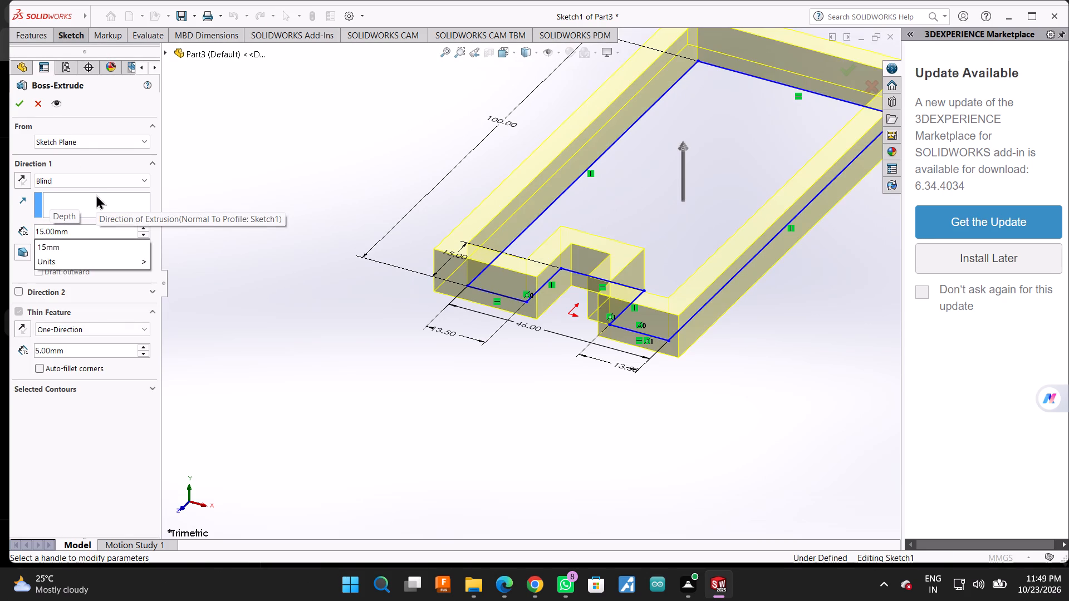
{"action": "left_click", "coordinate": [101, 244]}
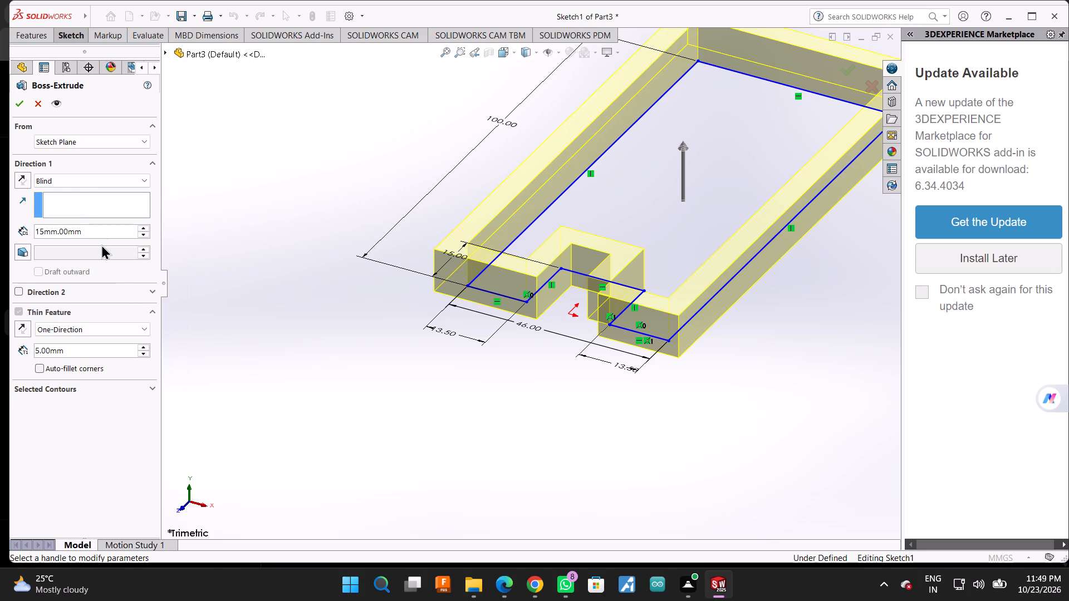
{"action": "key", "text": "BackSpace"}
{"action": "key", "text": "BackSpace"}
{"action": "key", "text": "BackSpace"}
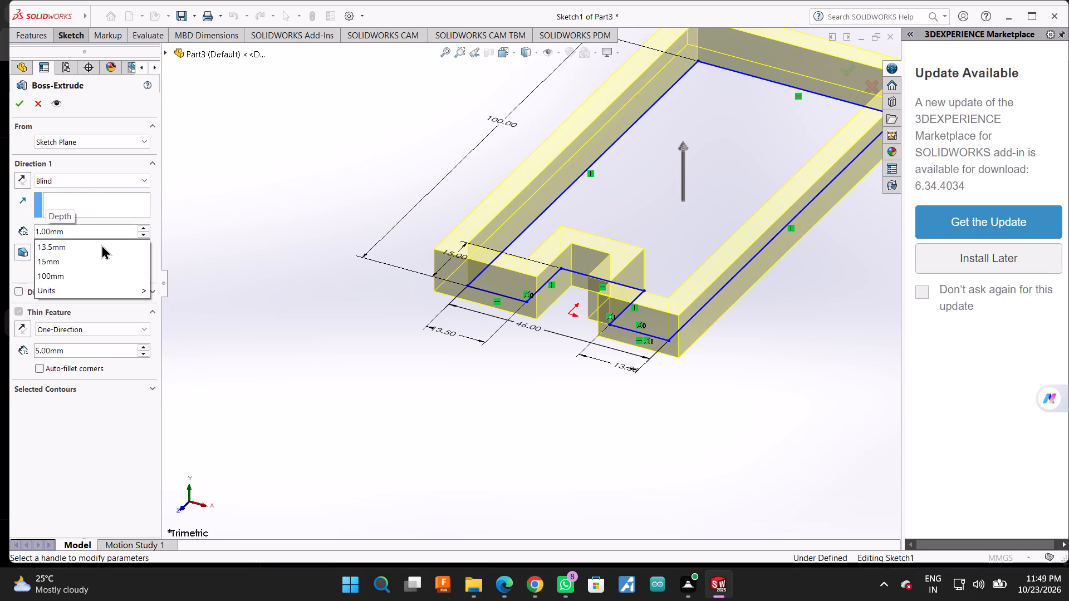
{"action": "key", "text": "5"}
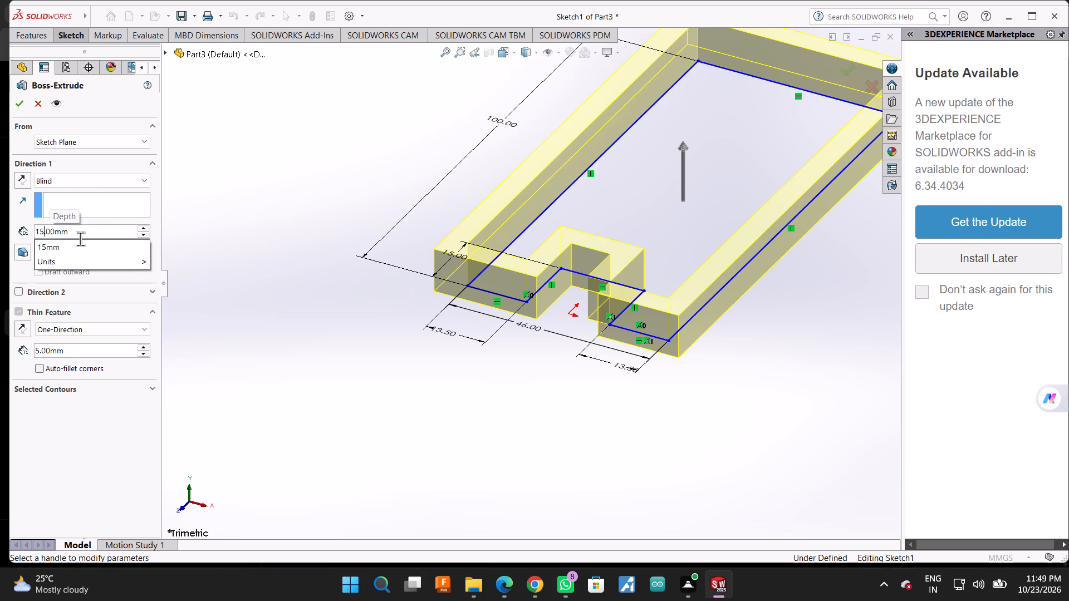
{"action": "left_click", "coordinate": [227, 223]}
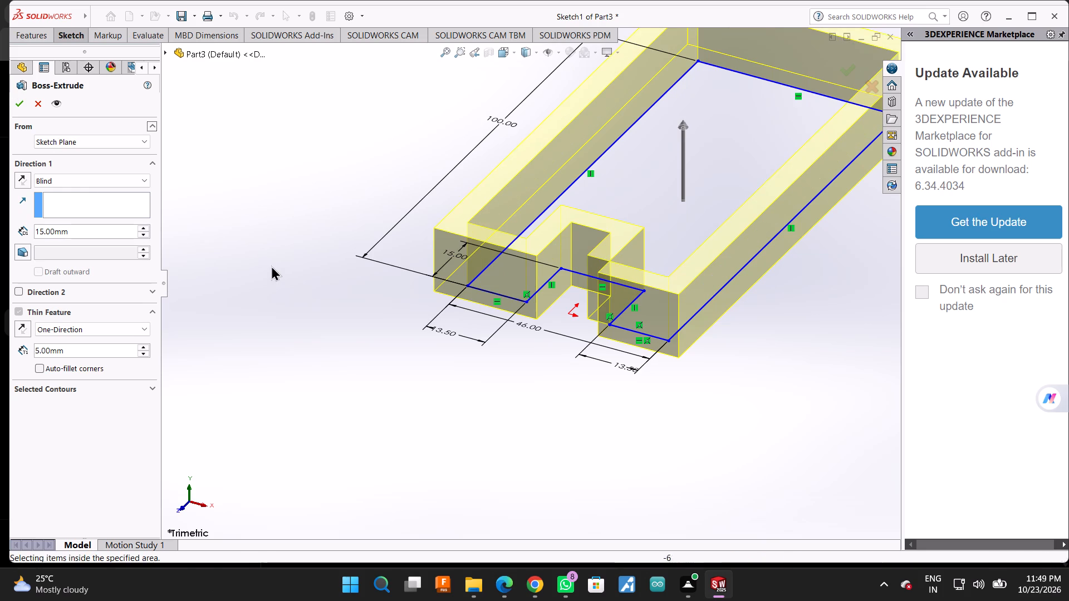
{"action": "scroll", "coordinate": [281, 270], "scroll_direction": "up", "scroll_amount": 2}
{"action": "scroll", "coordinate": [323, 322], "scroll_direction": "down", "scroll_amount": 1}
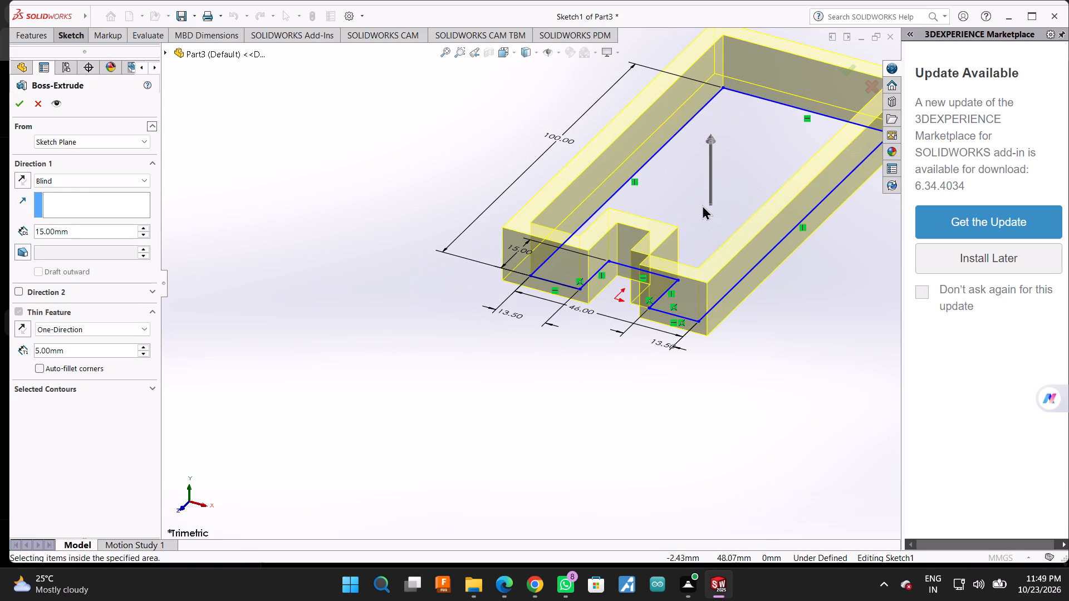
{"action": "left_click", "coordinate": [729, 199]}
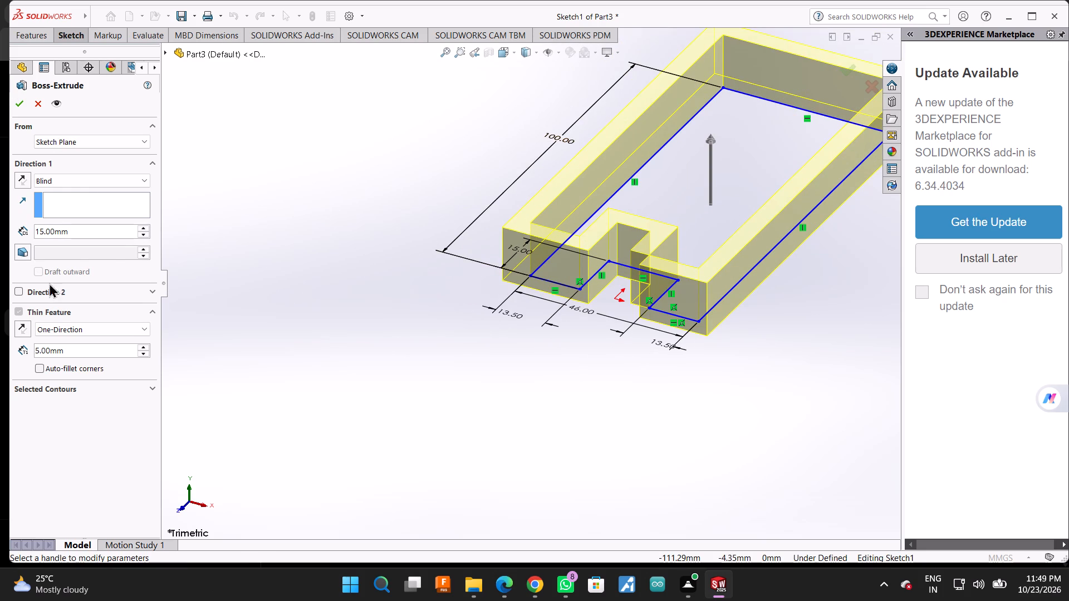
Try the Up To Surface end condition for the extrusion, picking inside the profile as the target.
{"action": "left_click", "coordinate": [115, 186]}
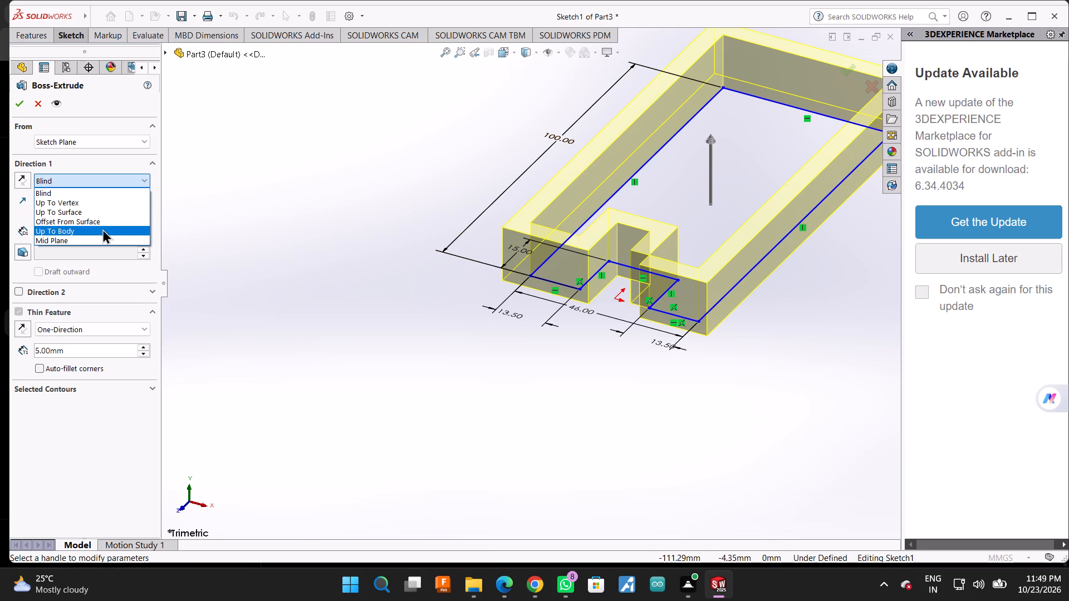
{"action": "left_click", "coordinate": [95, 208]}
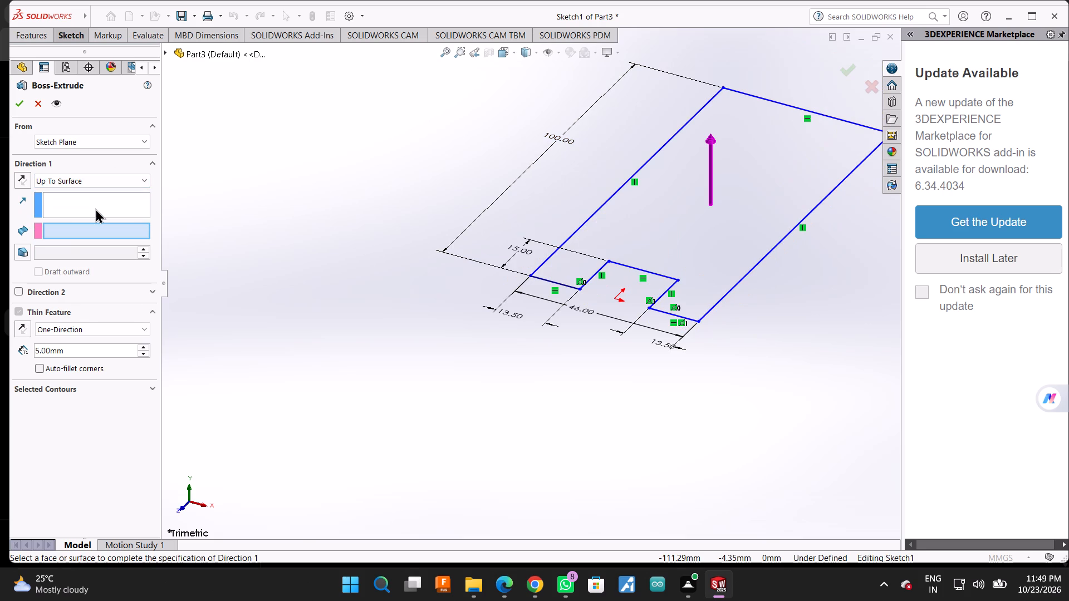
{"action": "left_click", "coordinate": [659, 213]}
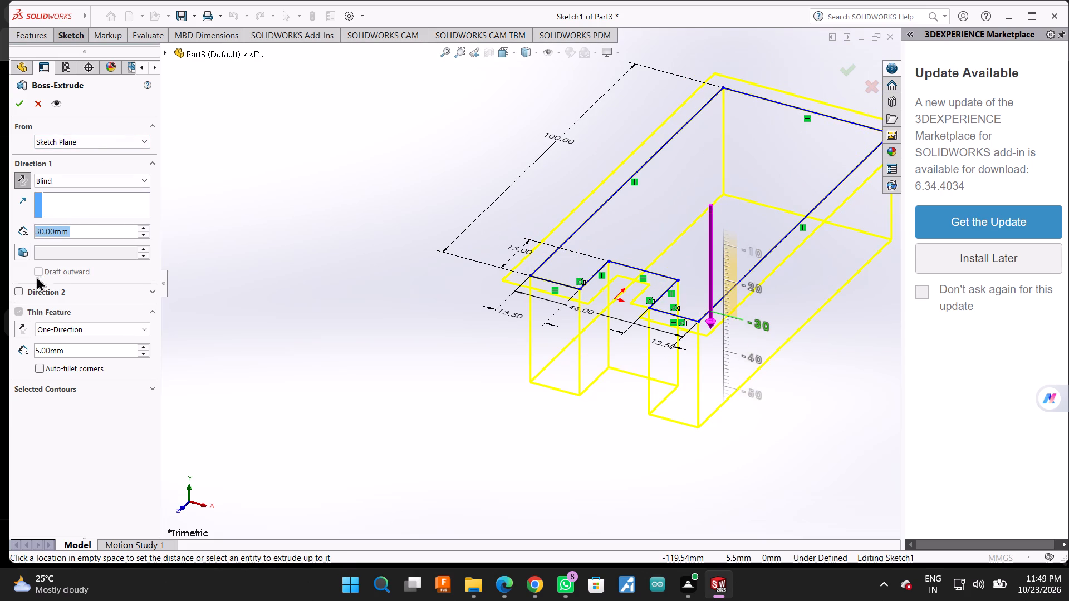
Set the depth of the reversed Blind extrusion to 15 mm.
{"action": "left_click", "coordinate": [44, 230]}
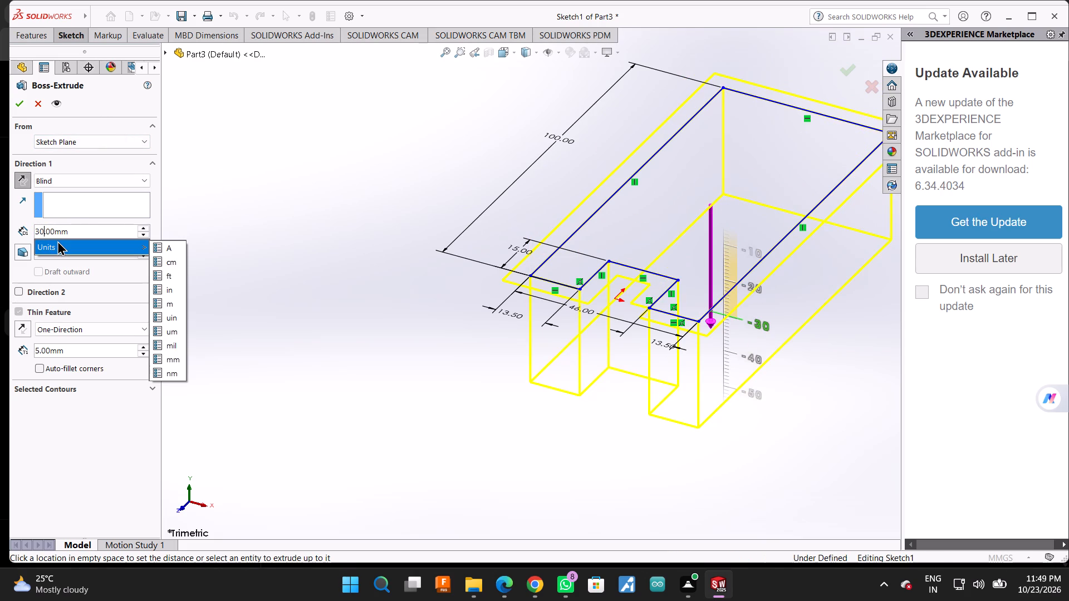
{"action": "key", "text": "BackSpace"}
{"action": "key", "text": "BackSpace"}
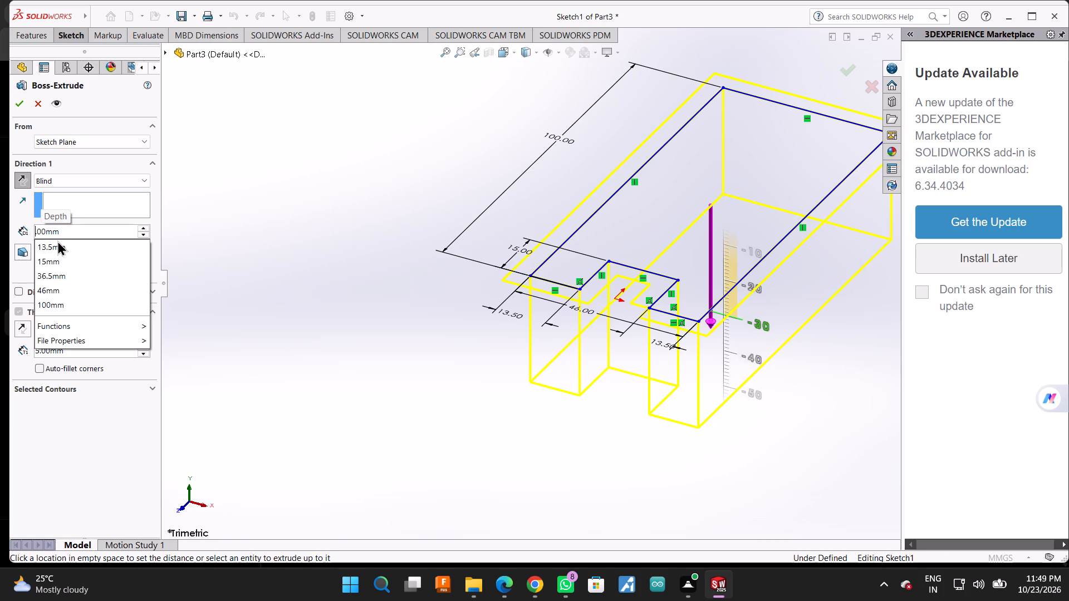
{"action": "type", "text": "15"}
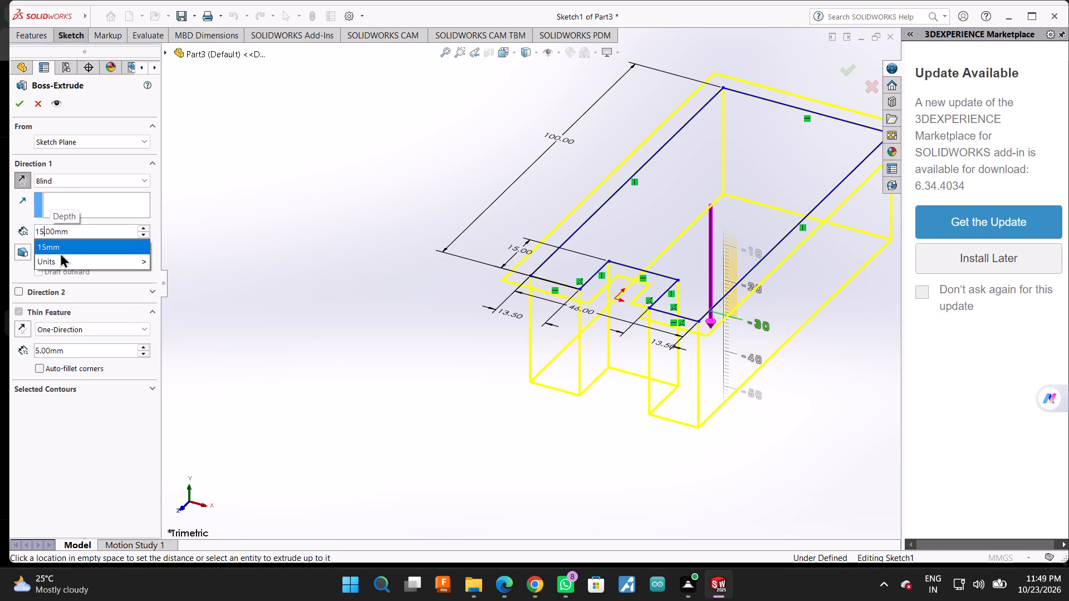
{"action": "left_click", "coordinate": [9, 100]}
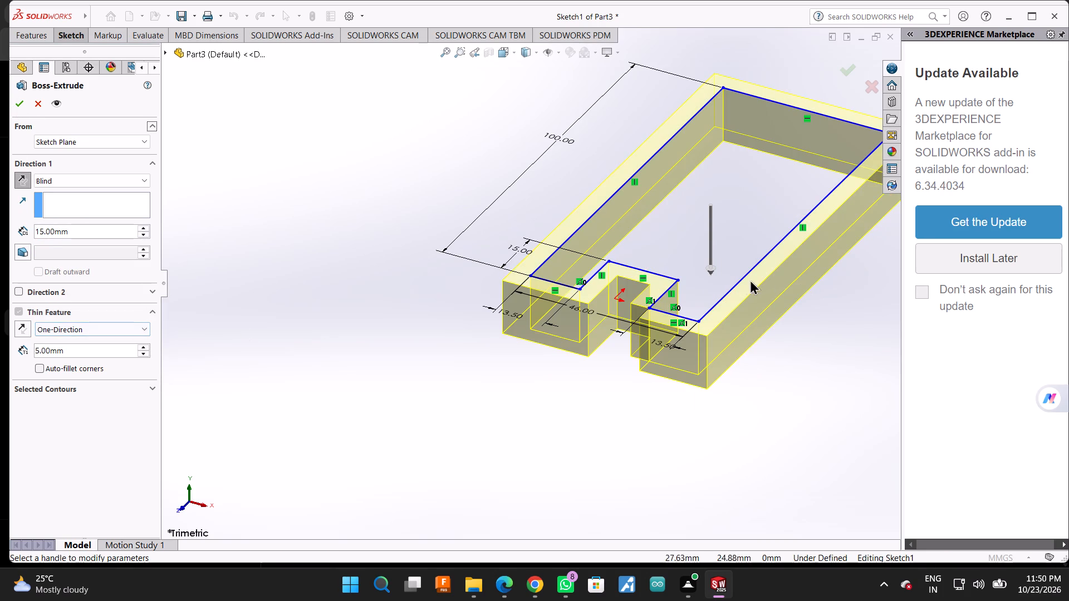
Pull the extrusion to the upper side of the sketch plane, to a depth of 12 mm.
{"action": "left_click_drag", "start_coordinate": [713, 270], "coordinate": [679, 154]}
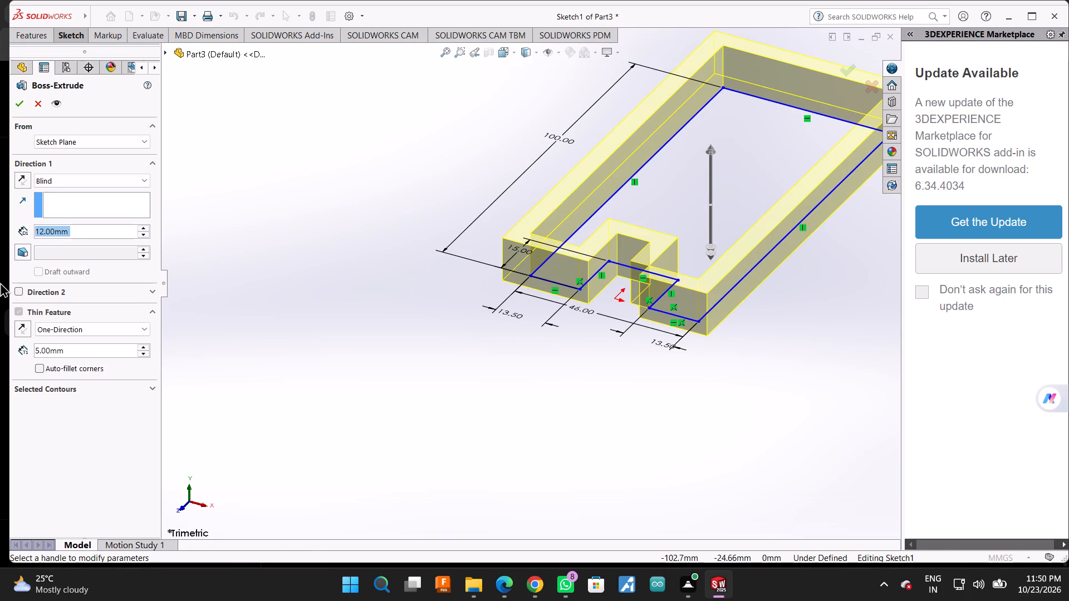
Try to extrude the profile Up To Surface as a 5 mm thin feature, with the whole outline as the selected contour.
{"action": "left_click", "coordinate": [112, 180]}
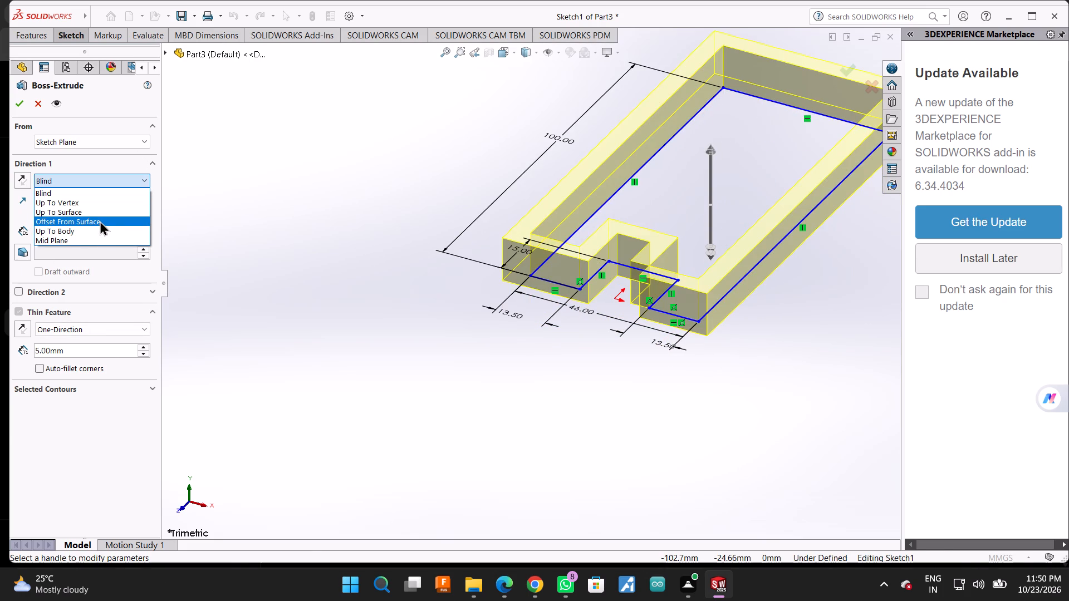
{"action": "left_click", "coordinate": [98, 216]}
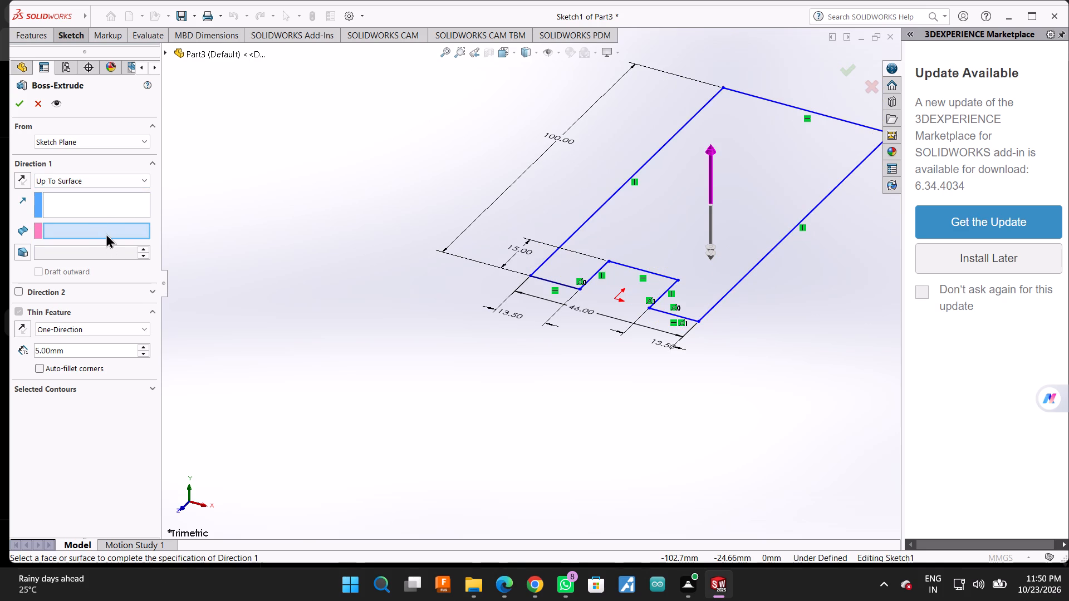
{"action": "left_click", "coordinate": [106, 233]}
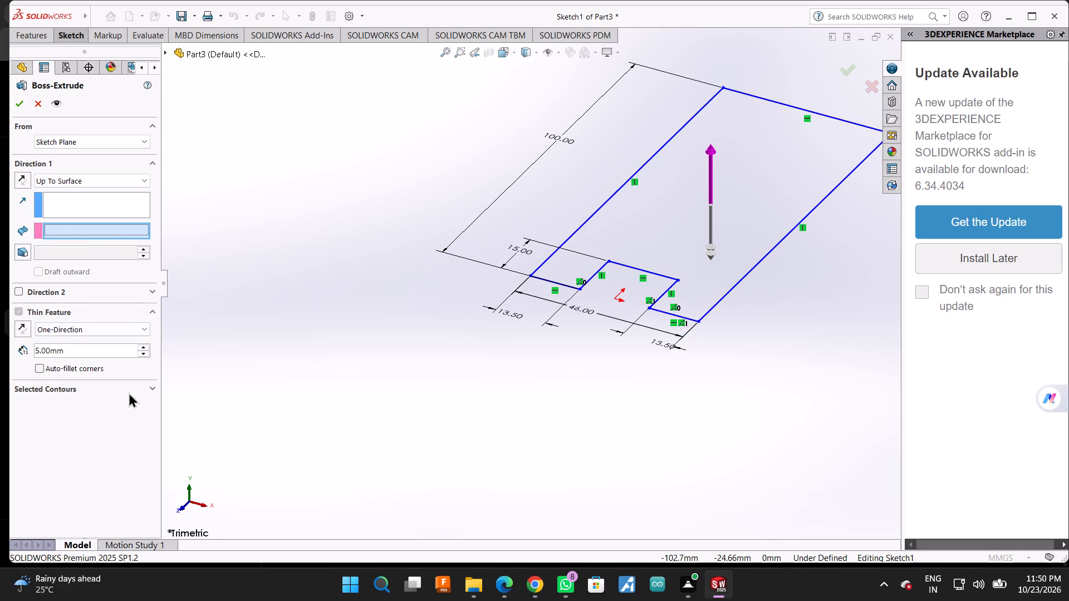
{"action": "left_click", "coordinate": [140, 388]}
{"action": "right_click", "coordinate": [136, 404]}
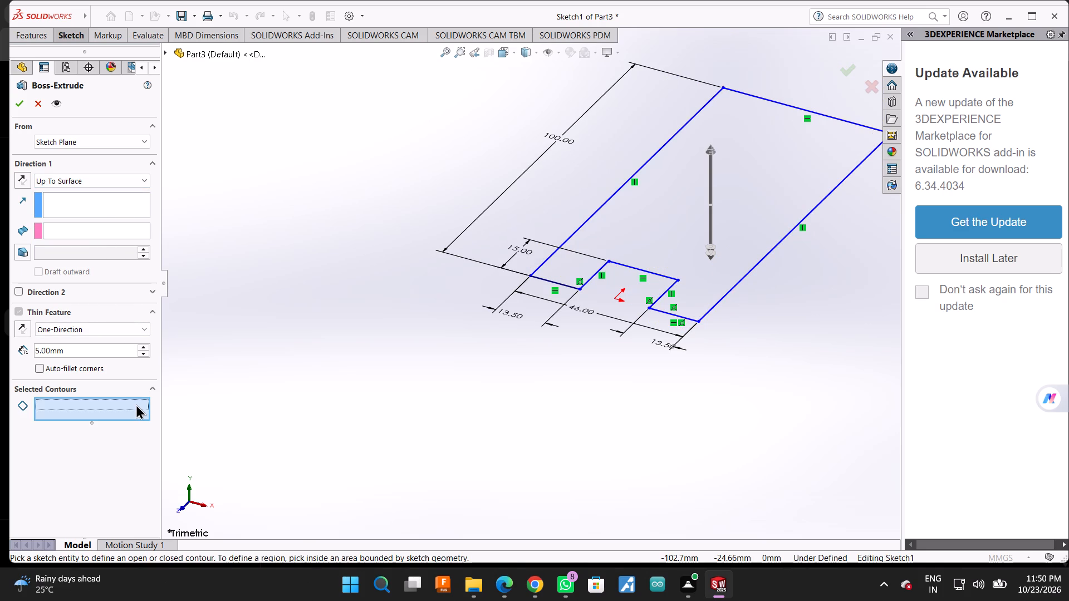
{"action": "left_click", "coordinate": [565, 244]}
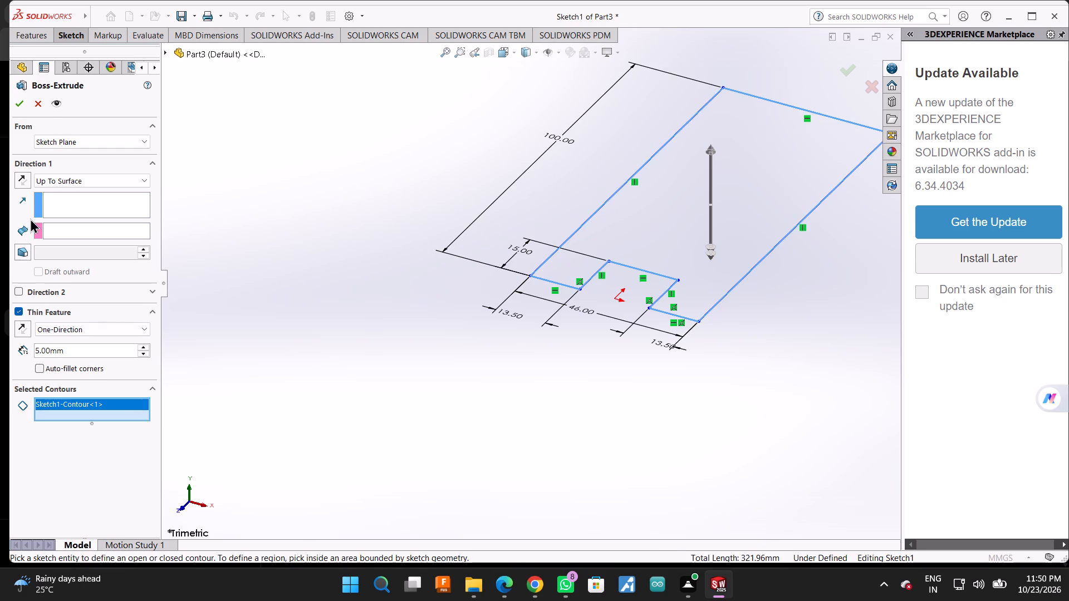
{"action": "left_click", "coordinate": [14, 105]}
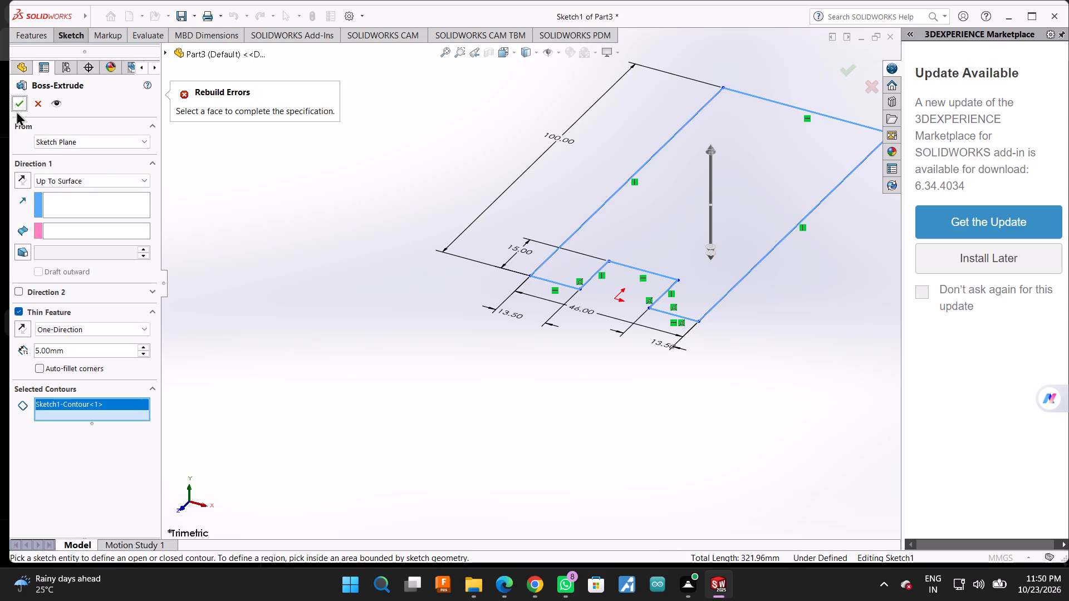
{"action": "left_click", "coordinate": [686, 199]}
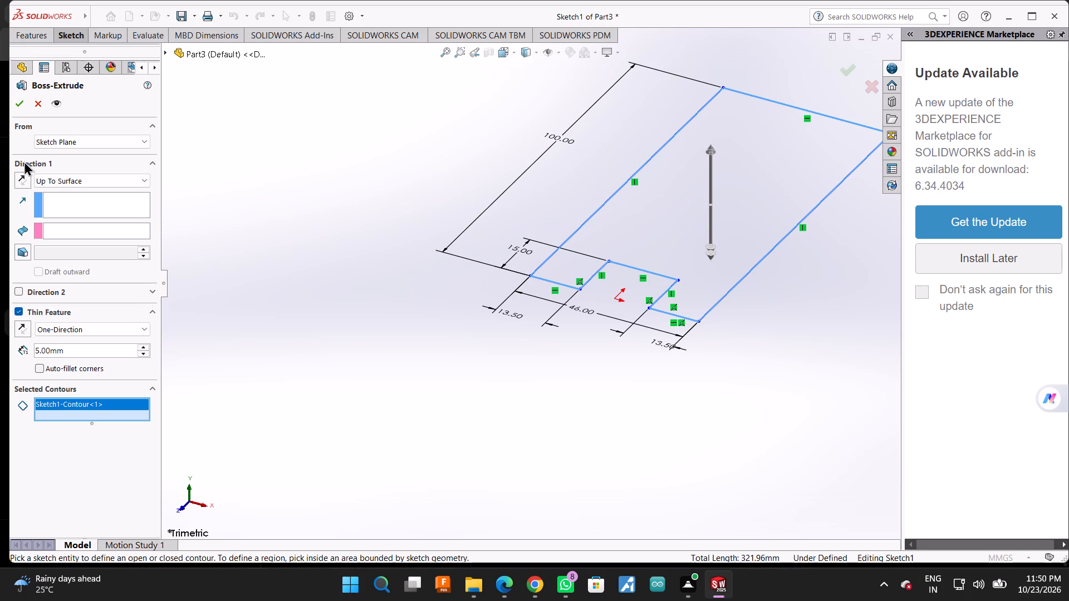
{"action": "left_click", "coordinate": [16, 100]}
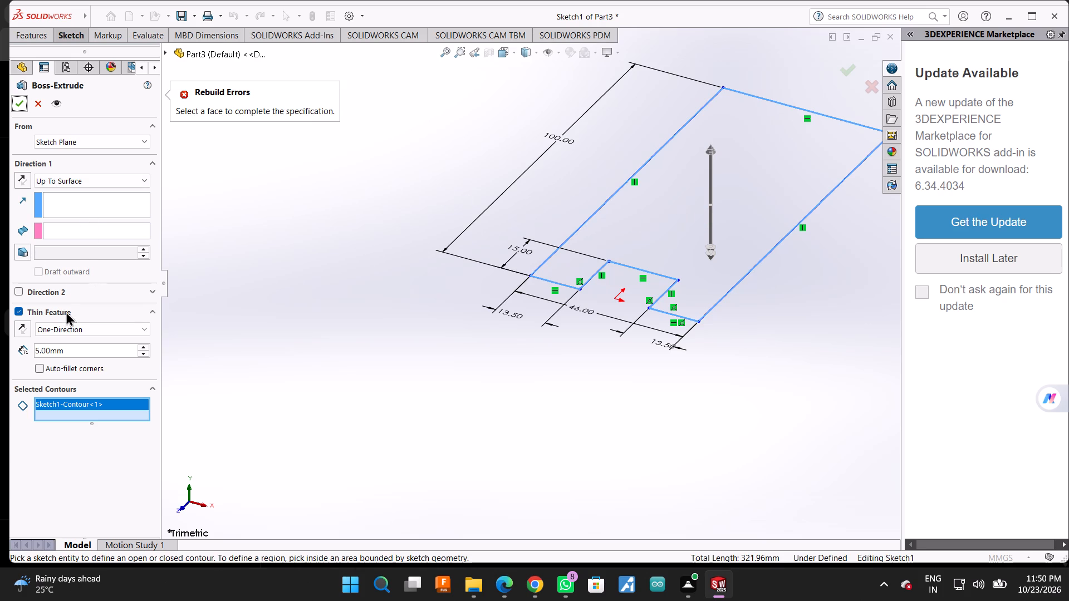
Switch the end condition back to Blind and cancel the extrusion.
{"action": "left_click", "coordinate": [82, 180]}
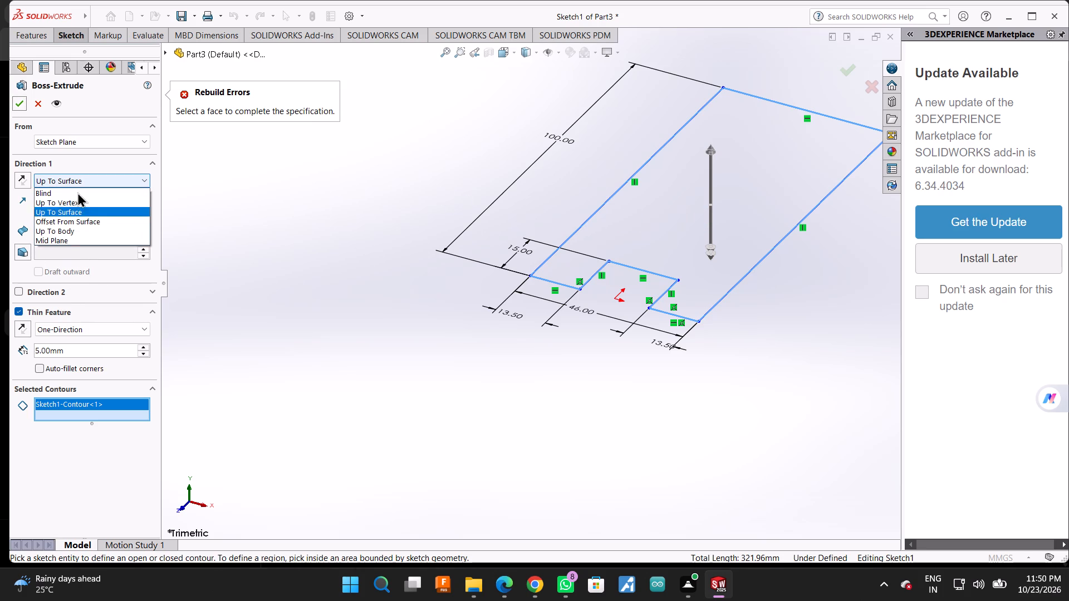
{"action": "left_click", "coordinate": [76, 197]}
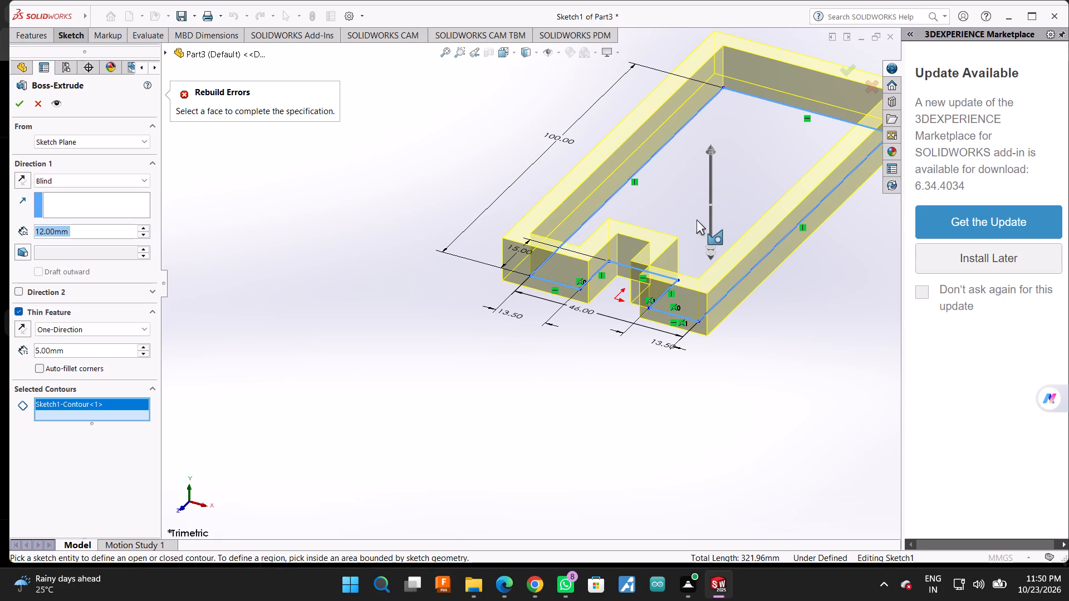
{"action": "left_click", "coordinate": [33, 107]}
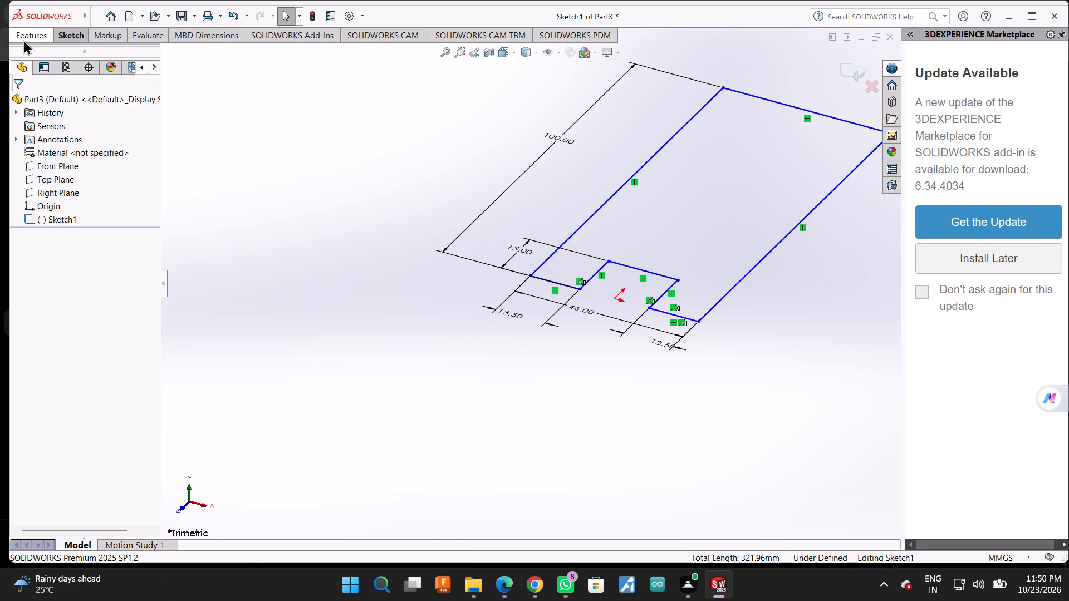
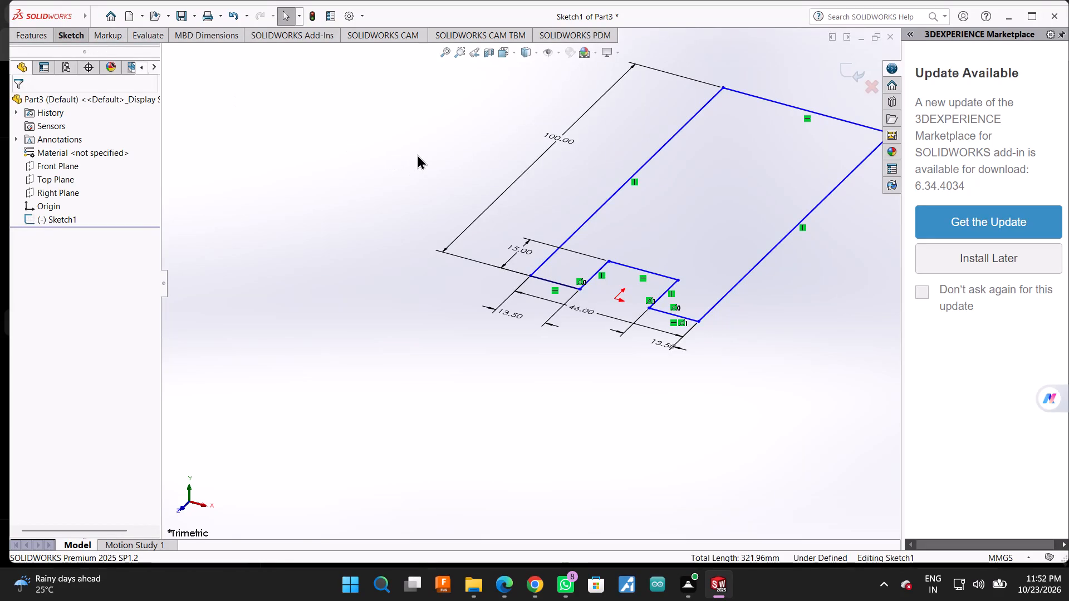
Undo all of the notched-profile sketch work until the part is empty and its first sketch is gone.
{"action": "key", "text": "ctrl+z"}
{"action": "key", "text": "ctrl+z"}
{"action": "key", "text": "ctrl+z"}
{"action": "key", "text": "ctrl+z"}
{"action": "key", "text": "ctrl+z"}
{"action": "key", "text": "ctrl+z"}
{"action": "key", "text": "ctrl+z"}
{"action": "key", "text": "ctrl+z"}
{"action": "key", "text": "ctrl+z"}
{"action": "key", "text": "ctrl+z"}
{"action": "key", "text": "ctrl+z"}
{"action": "key", "text": "ctrl+z"}
{"action": "key", "text": "ctrl+z"}
{"action": "key", "text": "ctrl+z"}
{"action": "key", "text": "ctrl+z"}
{"action": "key", "text": "ctrl+z"}
{"action": "key", "text": "ctrl+z"}
{"action": "key", "text": "ctrl+z"}
{"action": "key", "text": "ctrl+z"}
{"action": "key", "text": "ctrl+z"}
{"action": "key", "text": "ctrl+z"}
{"action": "key", "text": "ctrl+z"}
{"action": "key", "text": "ctrl+z"}
{"action": "key", "text": "ctrl+z"}
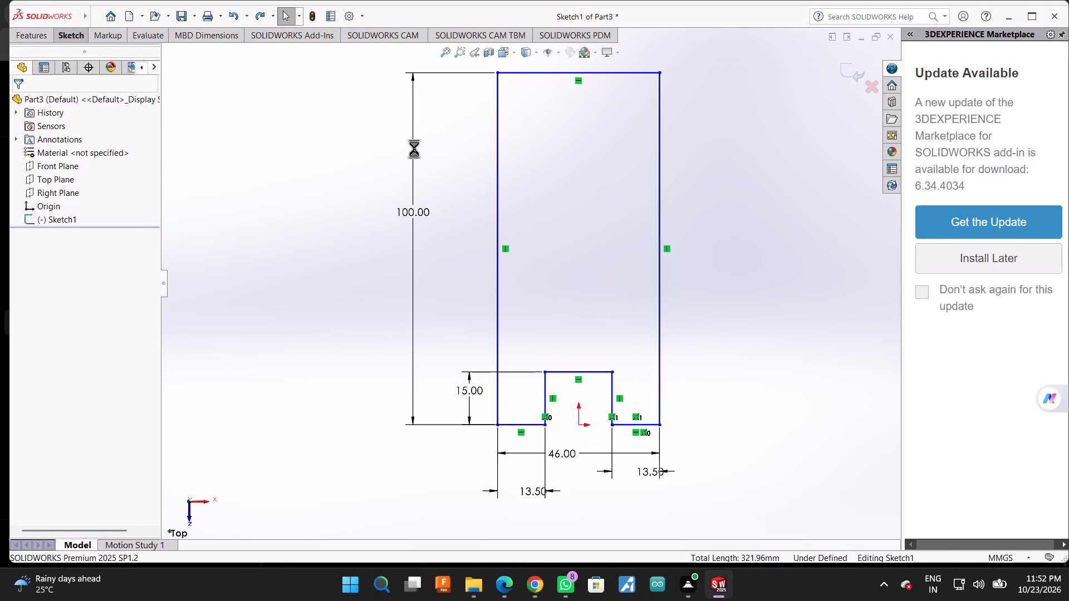
{"action": "key", "text": "ctrl+z"}
{"action": "key", "text": "ctrl+z"}
{"action": "key", "text": "ctrl+z"}
{"action": "key", "text": "ctrl+z"}
{"action": "key", "text": "ctrl+z"}
{"action": "key", "text": "ctrl+z"}
{"action": "key", "text": "ctrl+z"}
{"action": "key", "text": "ctrl+z"}
{"action": "key", "text": "ctrl+z"}
{"action": "key", "text": "ctrl+z"}
{"action": "key", "text": "ctrl+z"}
{"action": "key", "text": "ctrl+z"}
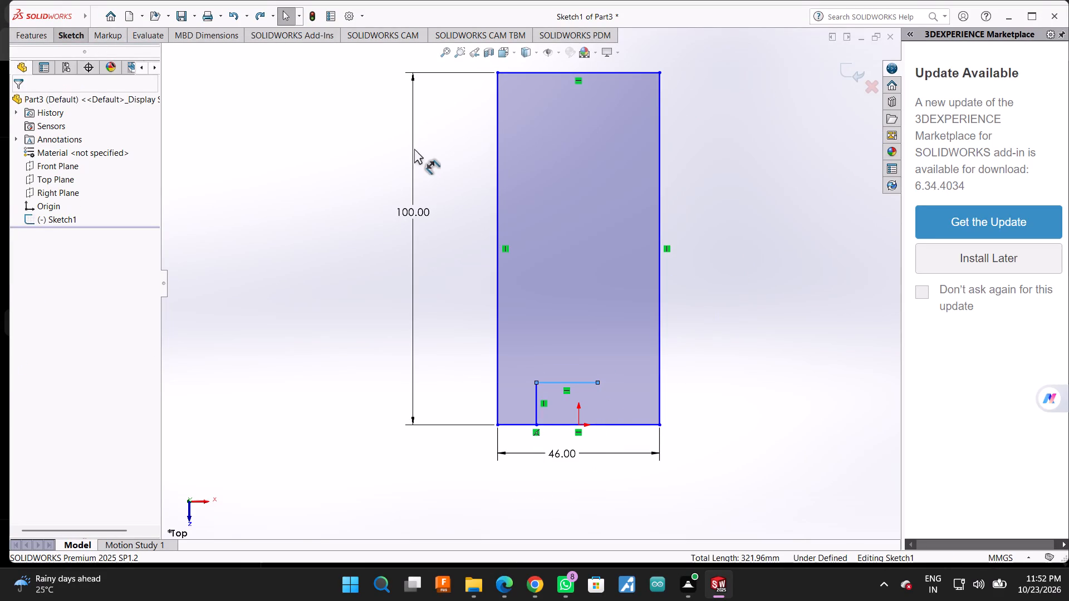
{"action": "key", "text": "ctrl+z"}
{"action": "key", "text": "ctrl+z"}
{"action": "key", "text": "ctrl+z"}
{"action": "key", "text": "ctrl+z"}
{"action": "key", "text": "ctrl+z"}
{"action": "key", "text": "ctrl+z"}
{"action": "key", "text": "ctrl+z"}
{"action": "key", "text": "ctrl+z"}
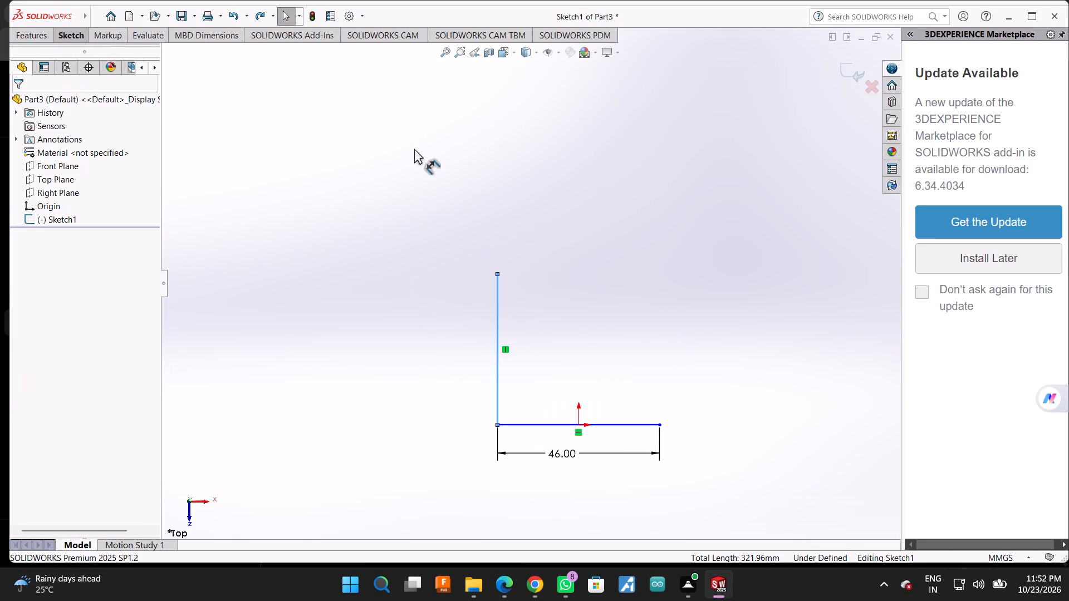
{"action": "key", "text": "ctrl+z"}
{"action": "key", "text": "ctrl+z"}
{"action": "key", "text": "ctrl+z"}
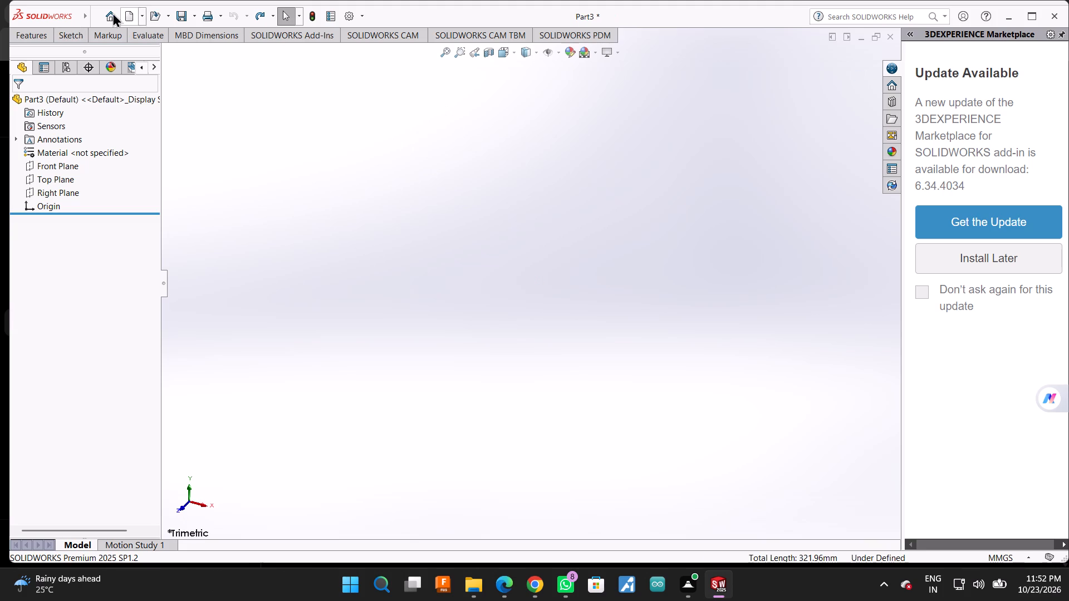
Start an Extruded Boss/Base with a new sketch on the Top Plane.
{"action": "left_click", "coordinate": [41, 36]}
{"action": "left_click", "coordinate": [46, 57]}
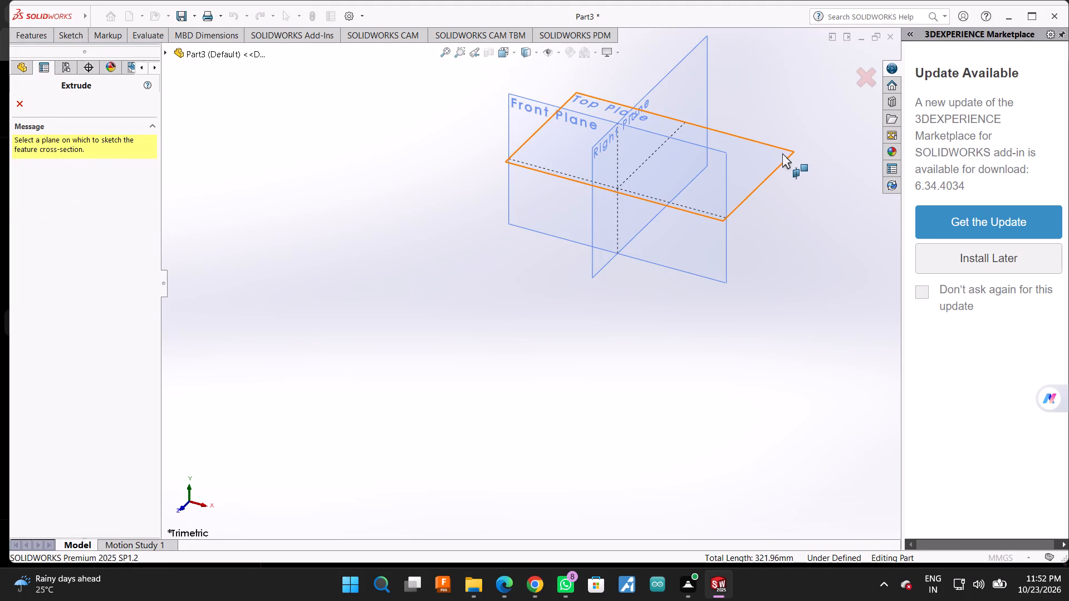
{"action": "left_click", "coordinate": [782, 153]}
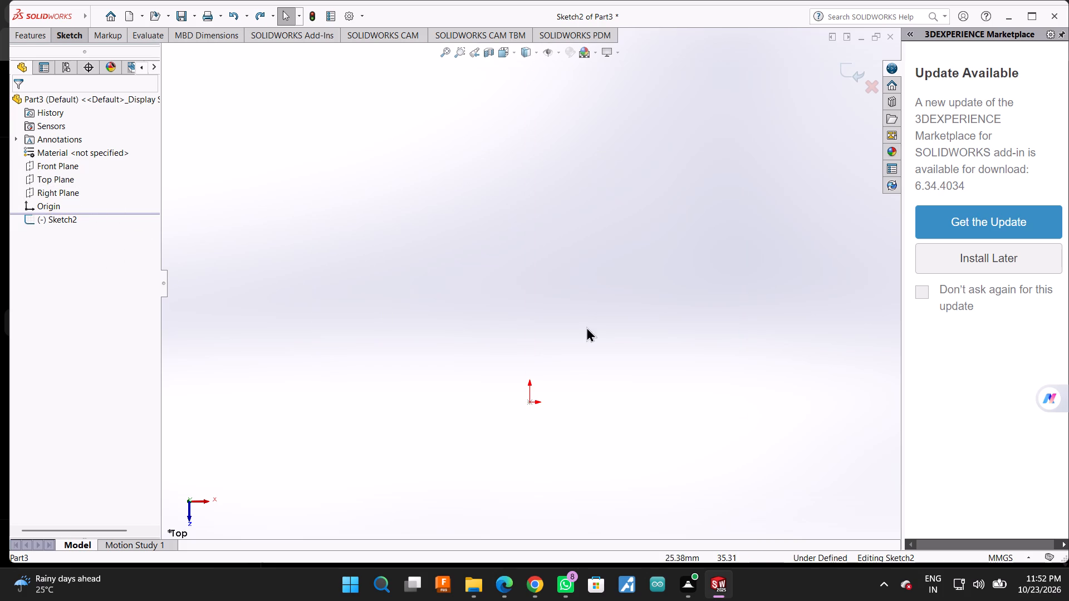
{"action": "scroll", "coordinate": [527, 420], "scroll_direction": "down", "scroll_amount": 2}
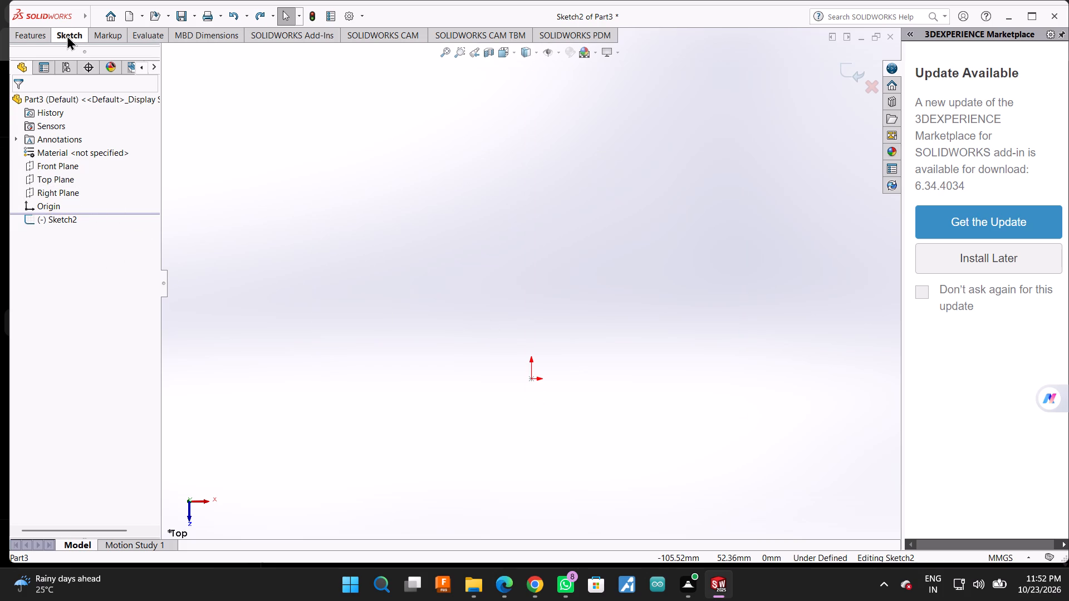
Sketch a horizontal line about 71 mm long below the origin.
{"action": "left_click", "coordinate": [67, 35]}
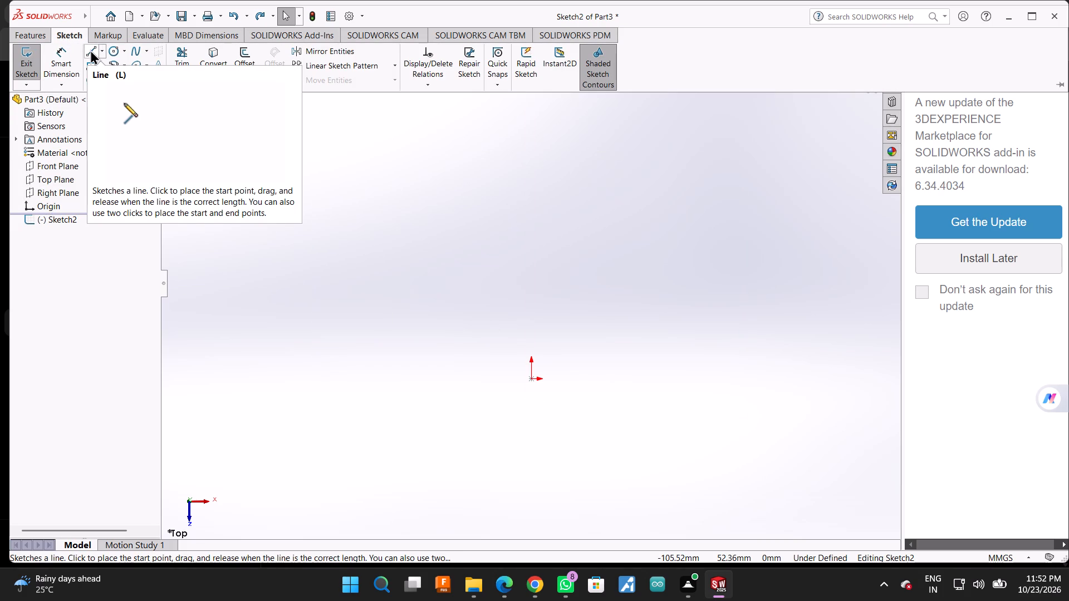
{"action": "left_click", "coordinate": [531, 440]}
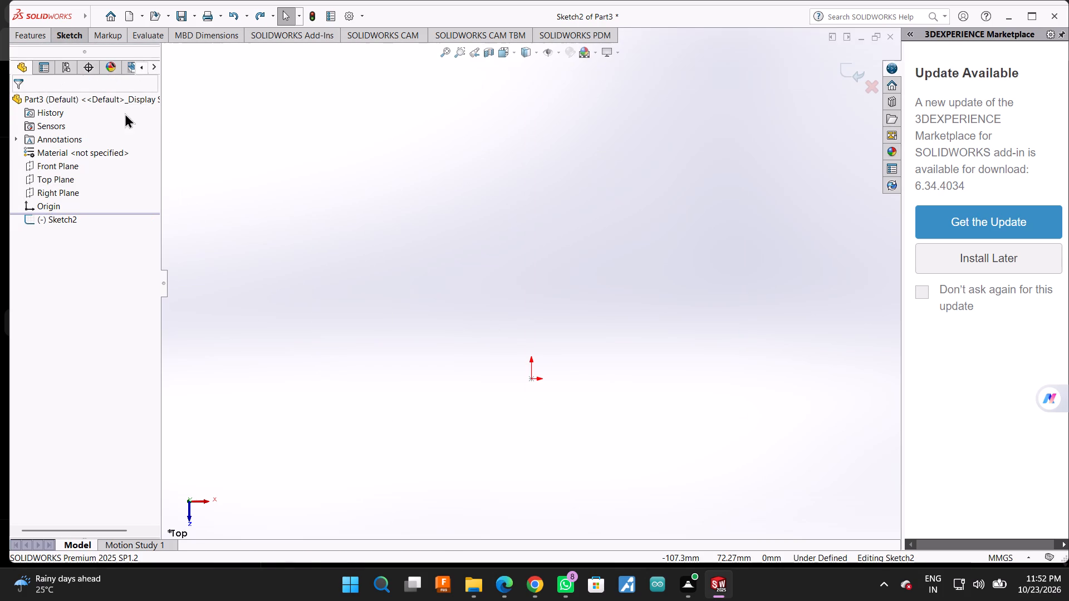
{"action": "left_click", "coordinate": [84, 40]}
{"action": "left_click", "coordinate": [95, 53]}
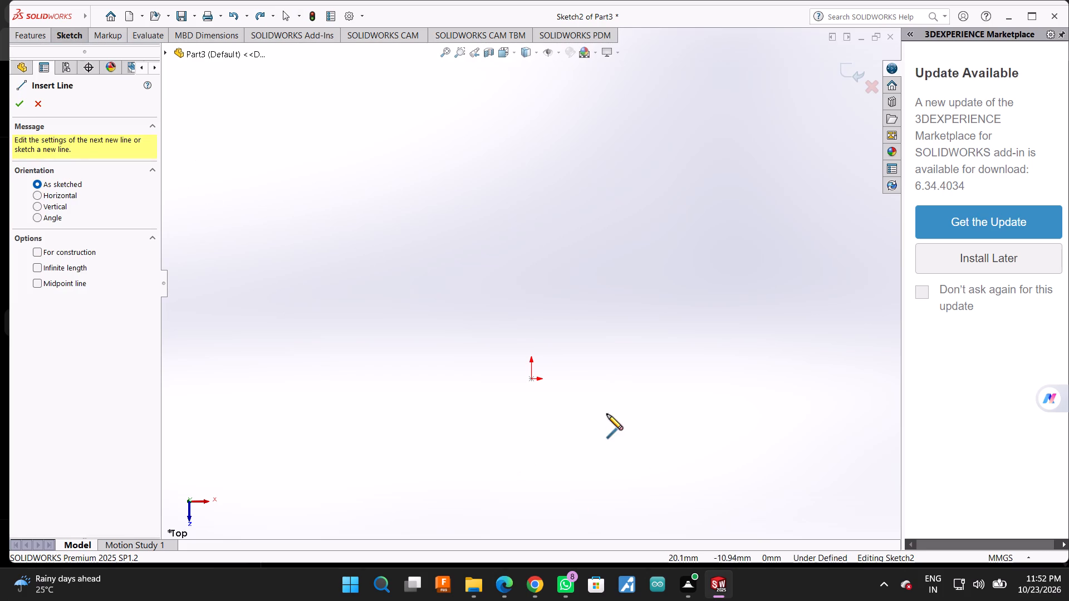
{"action": "left_click", "coordinate": [397, 432]}
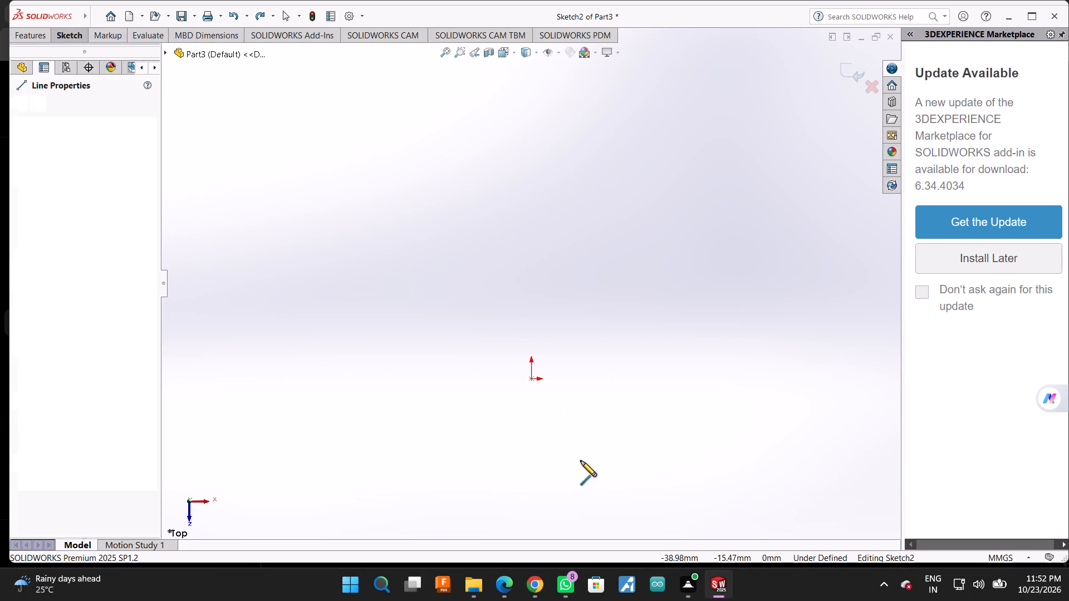
{"action": "left_click", "coordinate": [640, 432]}
Move the horizontal line by its midpoint onto the origin with Move Entities.
{"action": "left_click", "coordinate": [85, 39]}
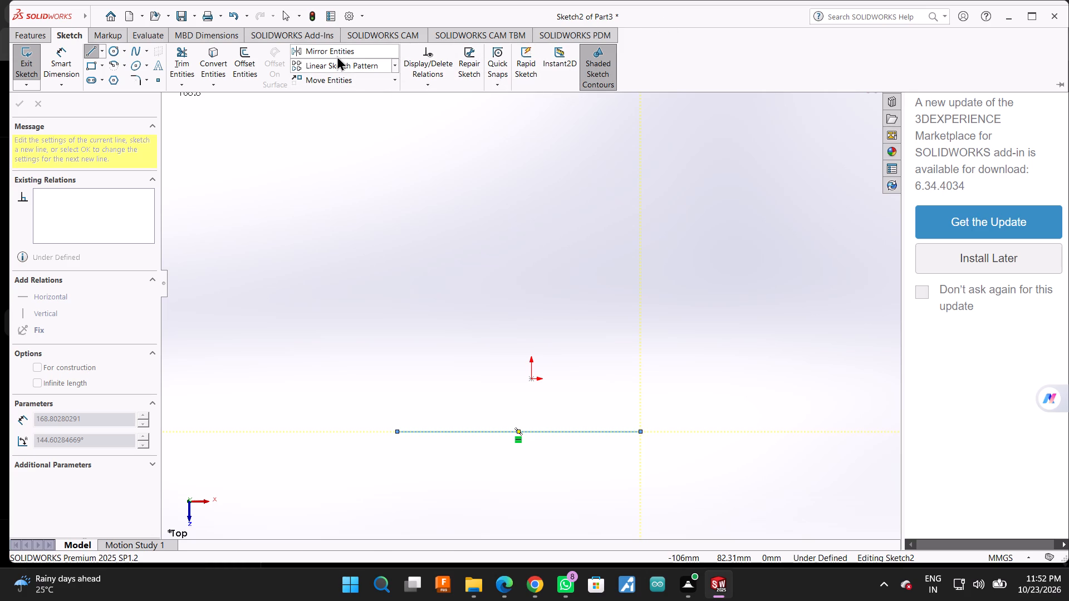
{"action": "left_click", "coordinate": [333, 78]}
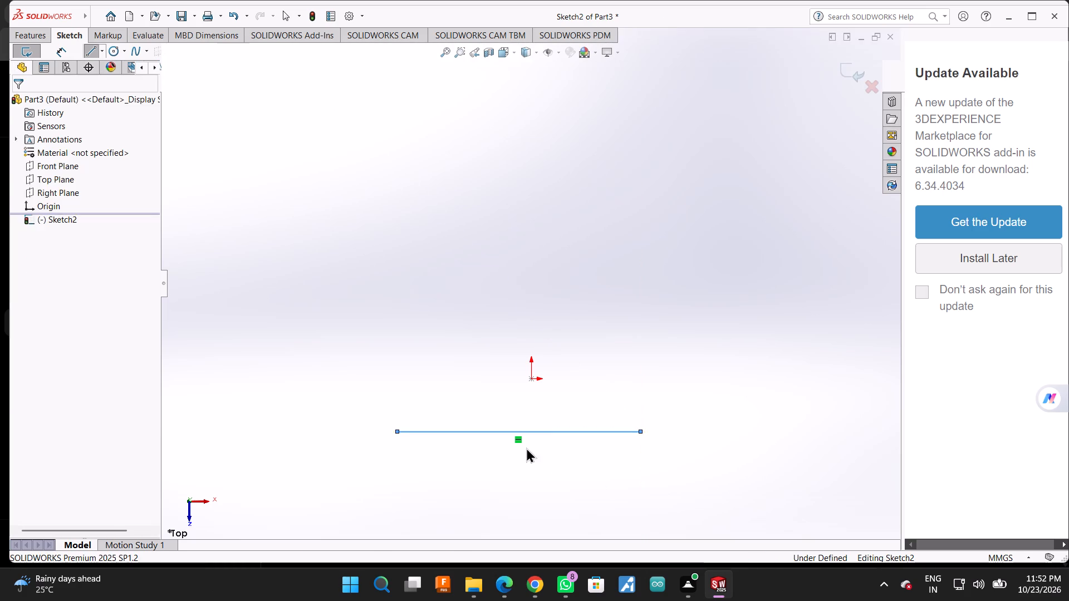
{"action": "left_click", "coordinate": [517, 432]}
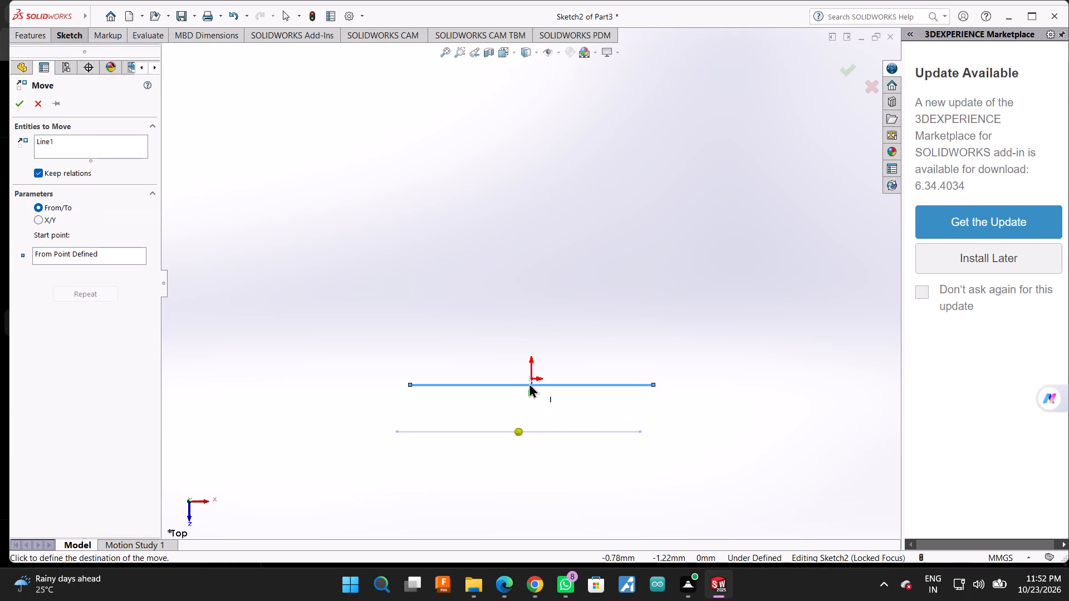
{"action": "left_click", "coordinate": [529, 380]}
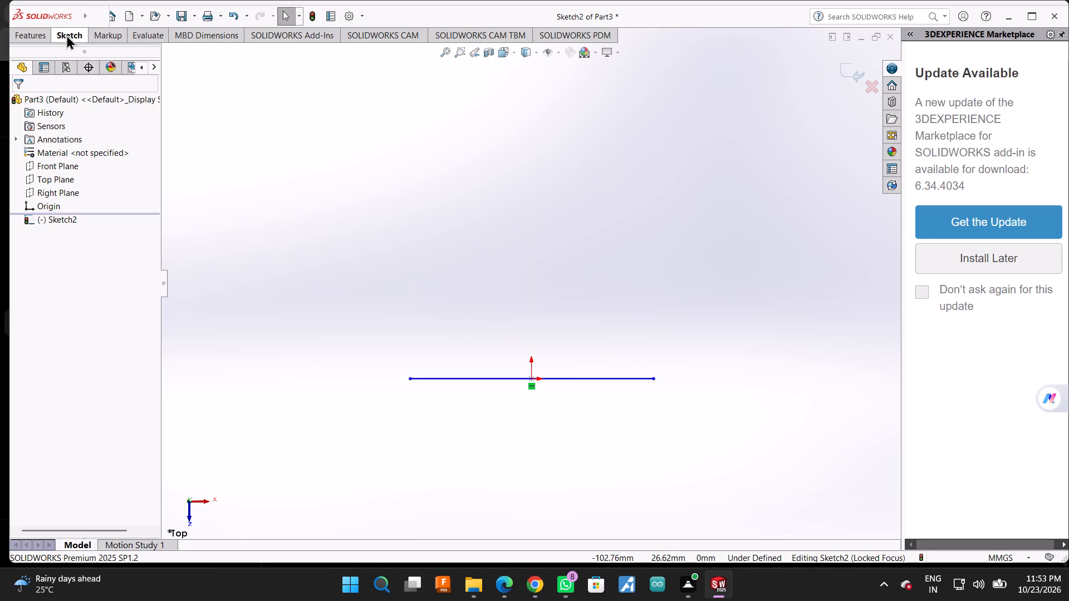
Dimension the horizontal base line's length at 46 mm.
{"action": "left_click", "coordinate": [66, 35]}
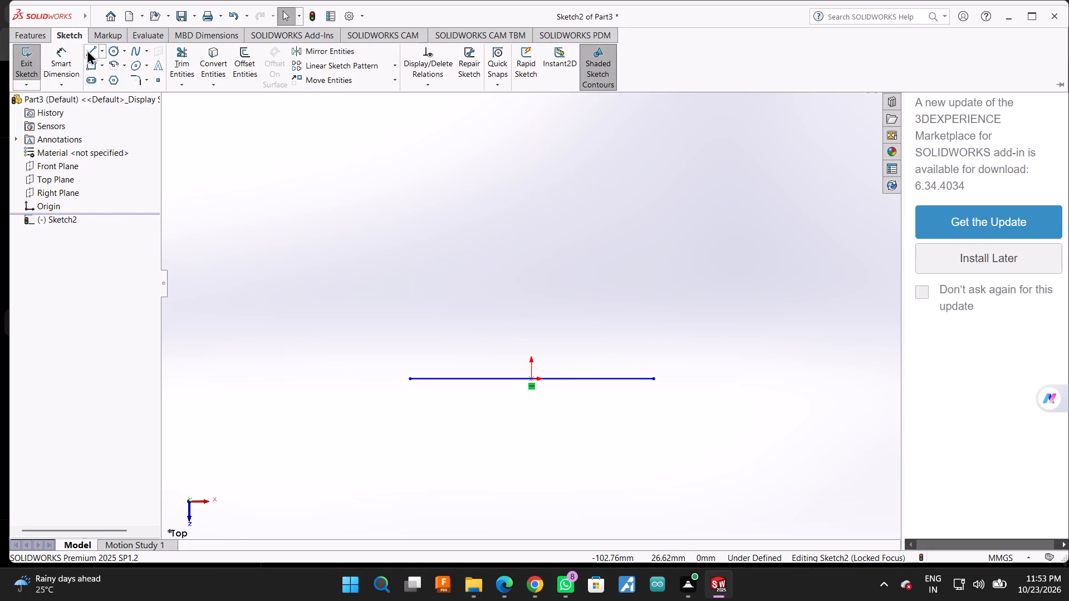
{"action": "left_click", "coordinate": [70, 45]}
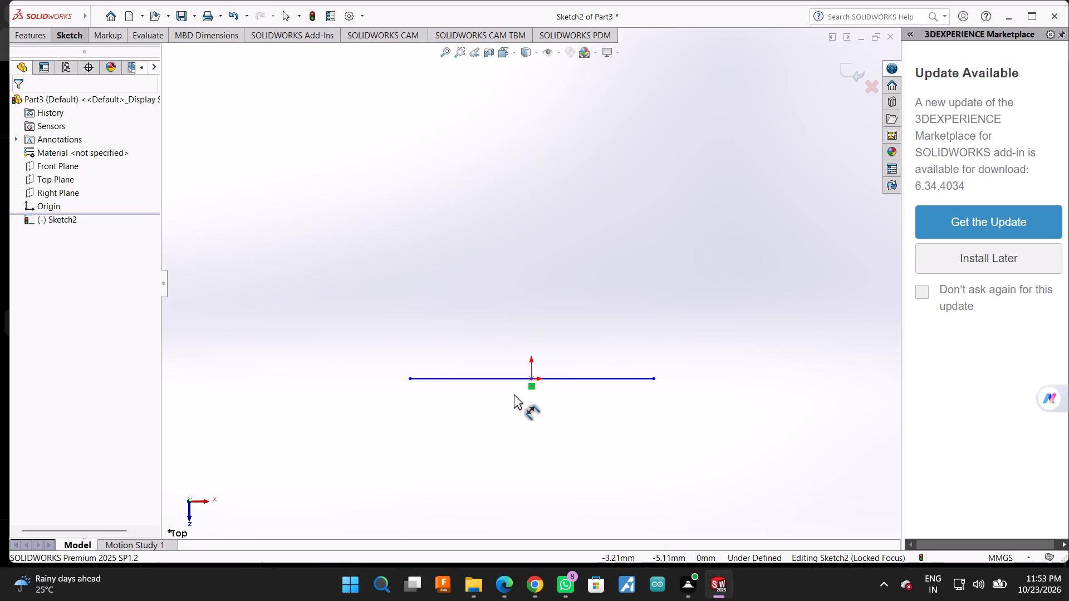
{"action": "left_click", "coordinate": [493, 377]}
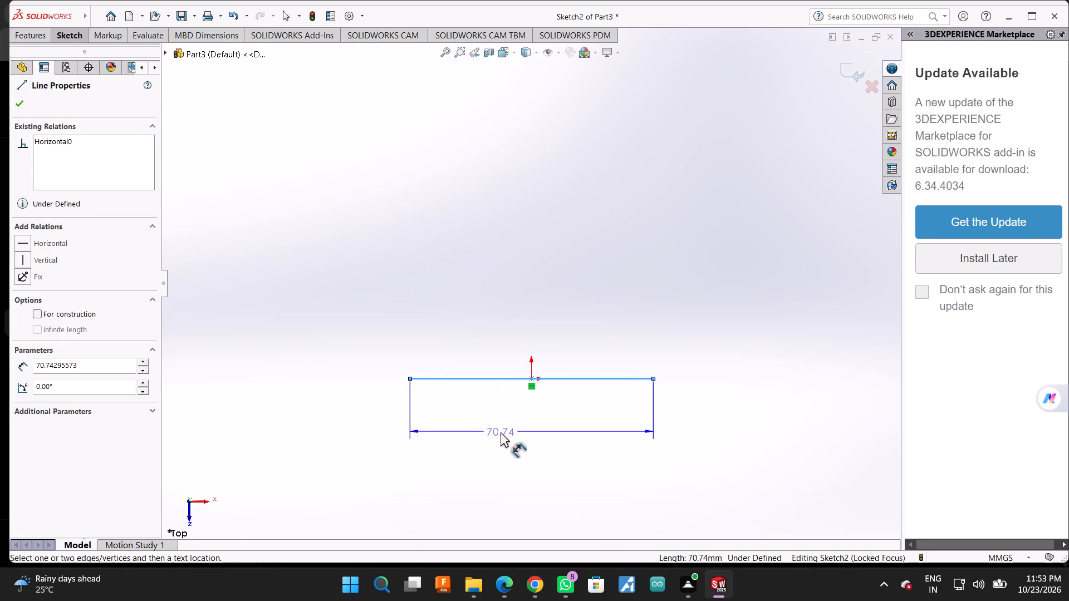
{"action": "left_click", "coordinate": [501, 432]}
{"action": "type", "text": "46"}
{"action": "key", "text": "Return"}
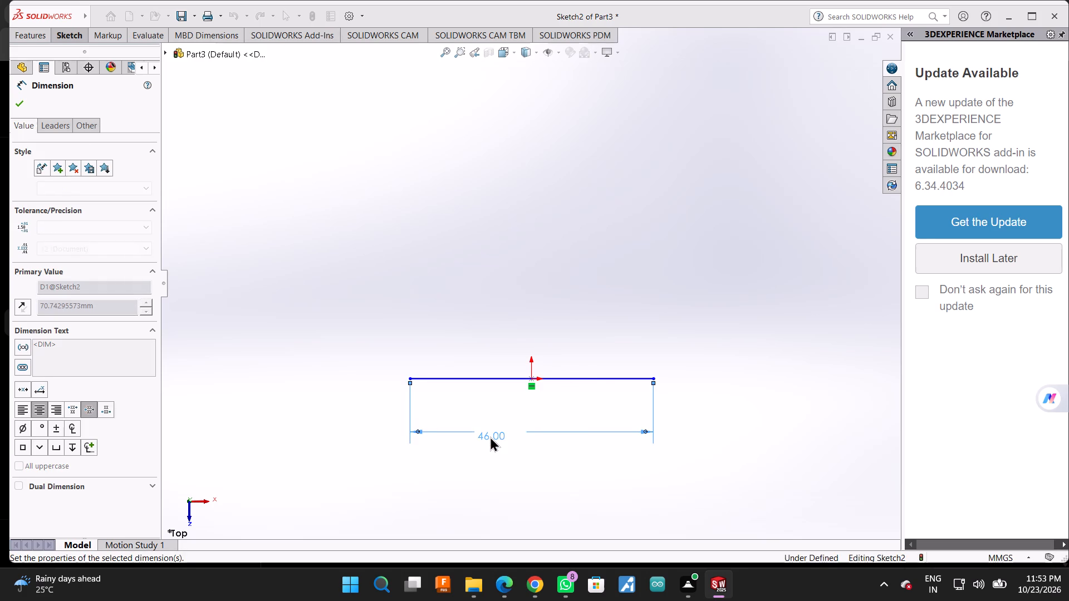
Draw a vertical line about 30 mm up from the base line's left end and a 46 mm horizontal line across the top.
{"action": "left_click", "coordinate": [77, 32]}
{"action": "left_click", "coordinate": [92, 45]}
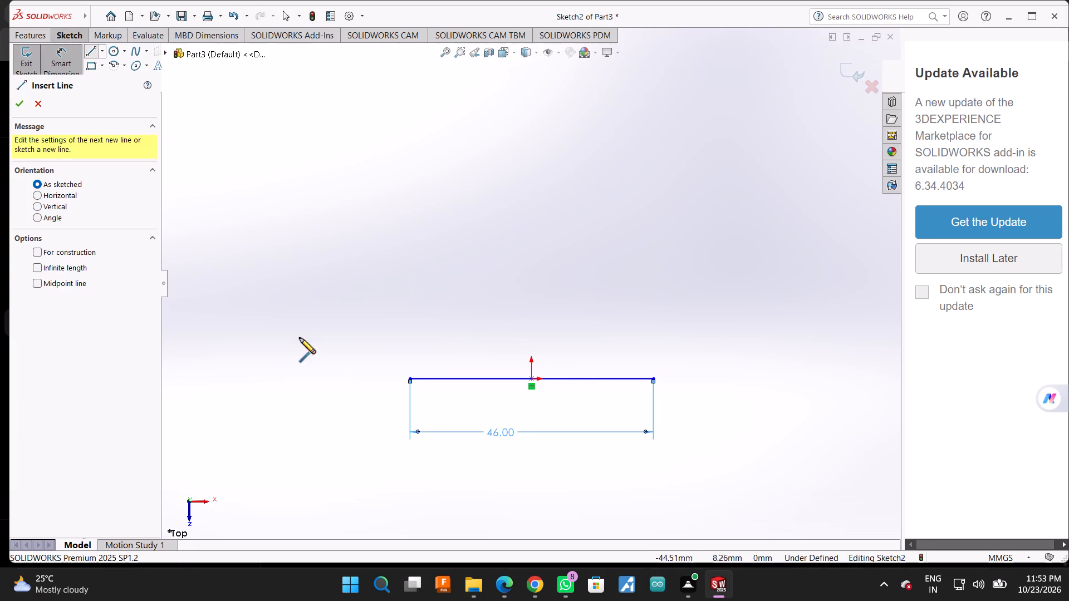
{"action": "left_click", "coordinate": [410, 378]}
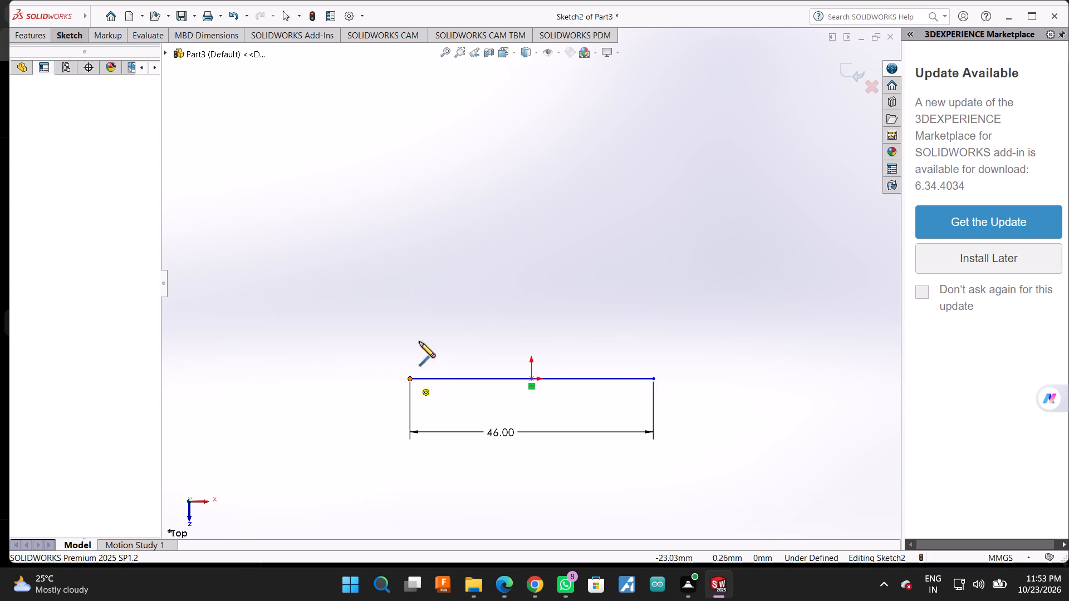
{"action": "left_click", "coordinate": [408, 223]}
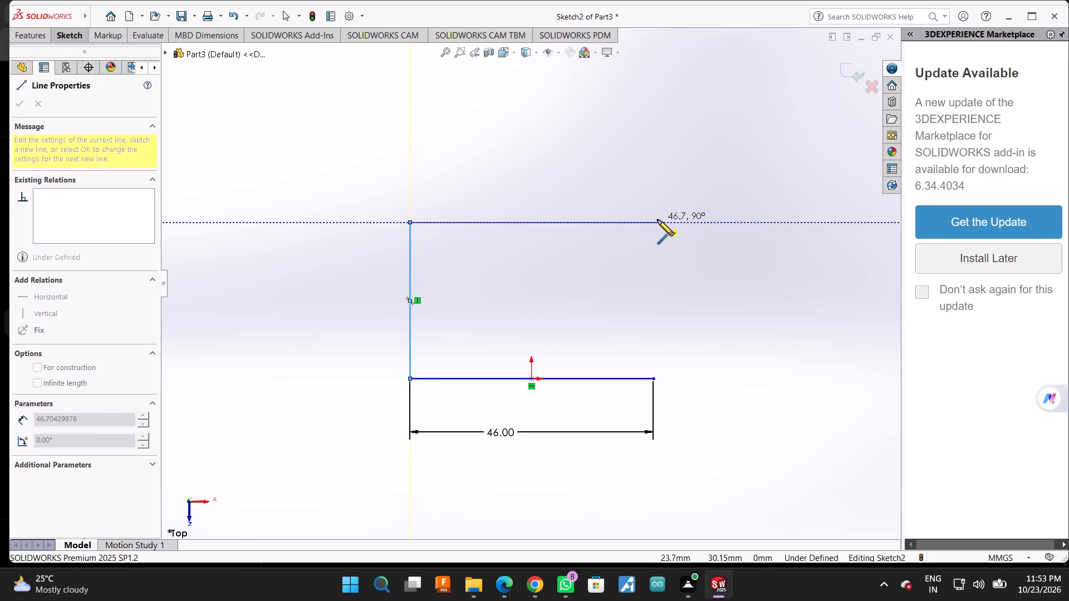
{"action": "left_click", "coordinate": [654, 222]}
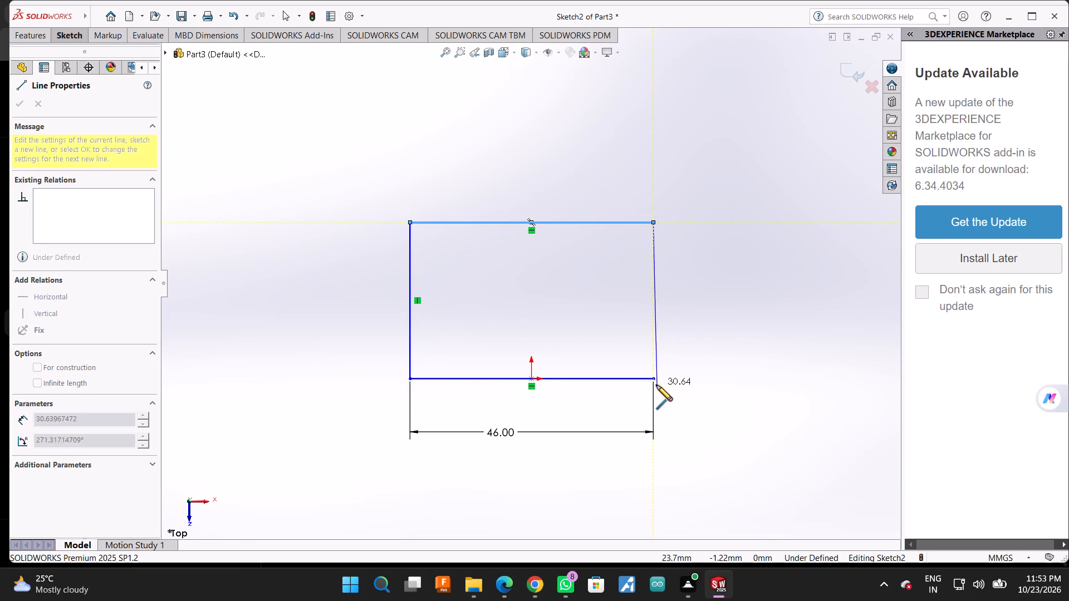
Close the rectangle with a vertical line from the top line's right end to the base line's right endpoint, undoing any overshoot.
{"action": "left_click", "coordinate": [656, 386]}
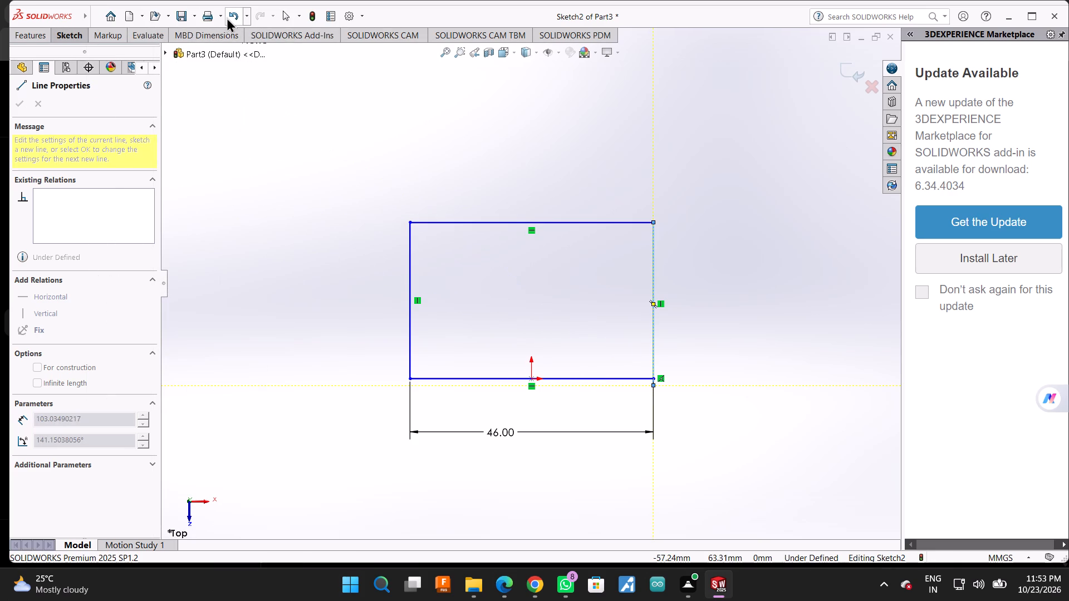
{"action": "left_click", "coordinate": [227, 16]}
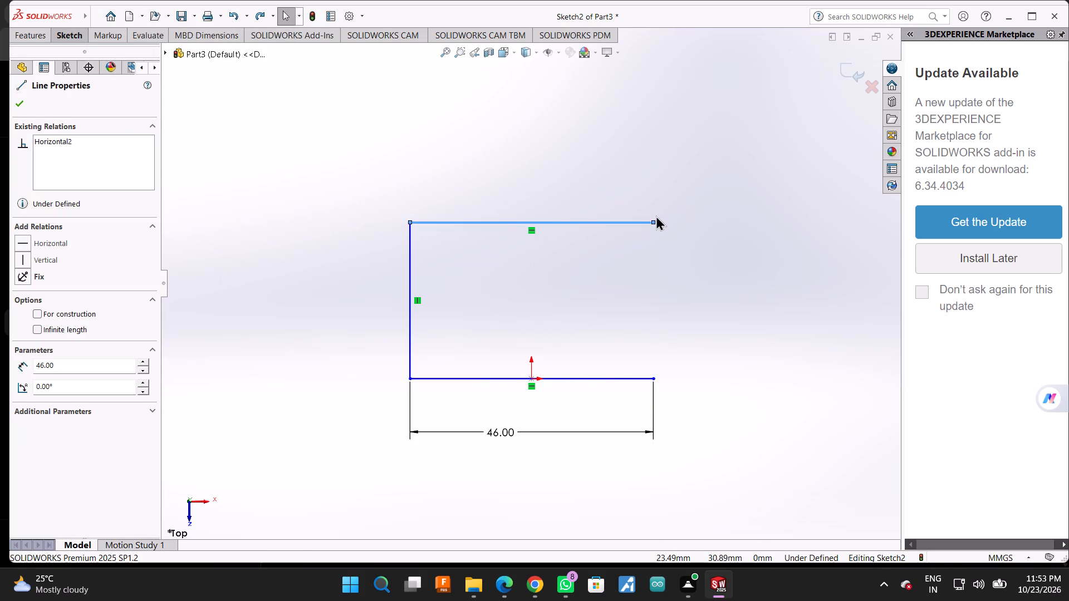
{"action": "left_click", "coordinate": [653, 220]}
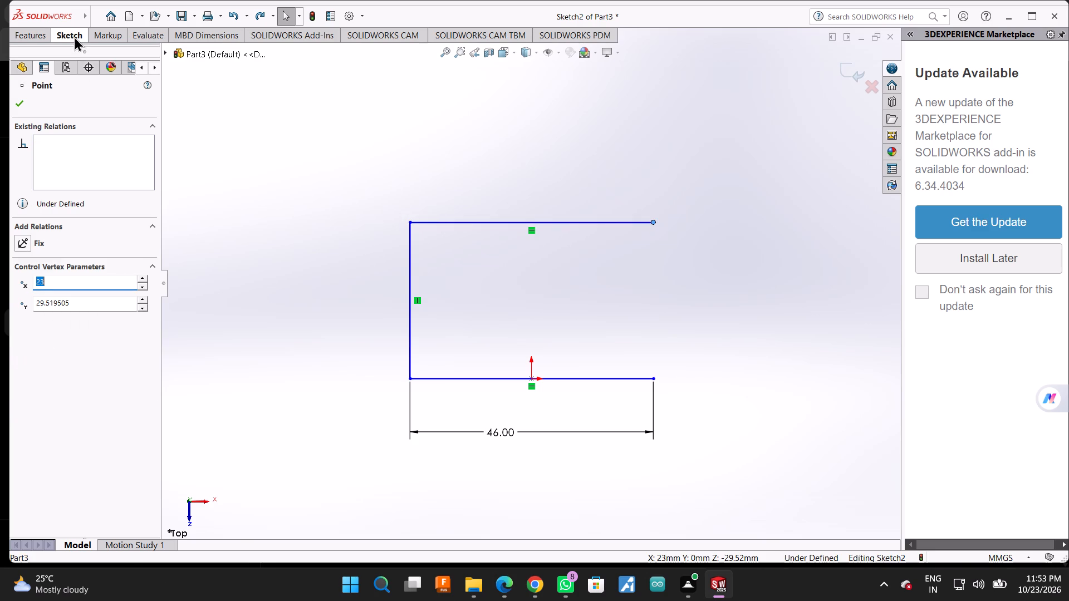
{"action": "left_click", "coordinate": [74, 36]}
{"action": "left_click", "coordinate": [85, 48]}
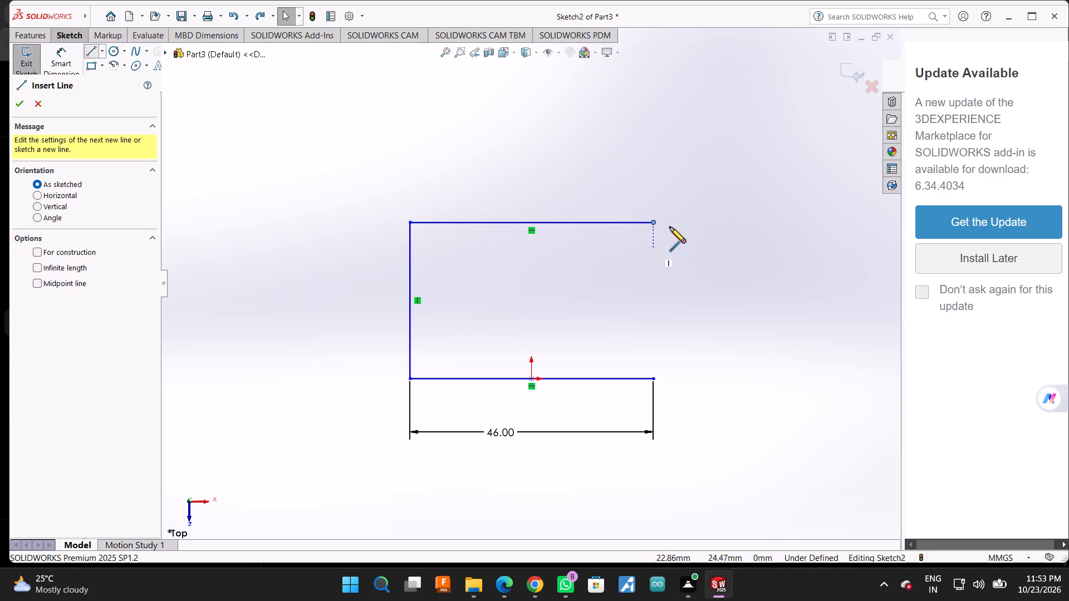
{"action": "left_click", "coordinate": [653, 224]}
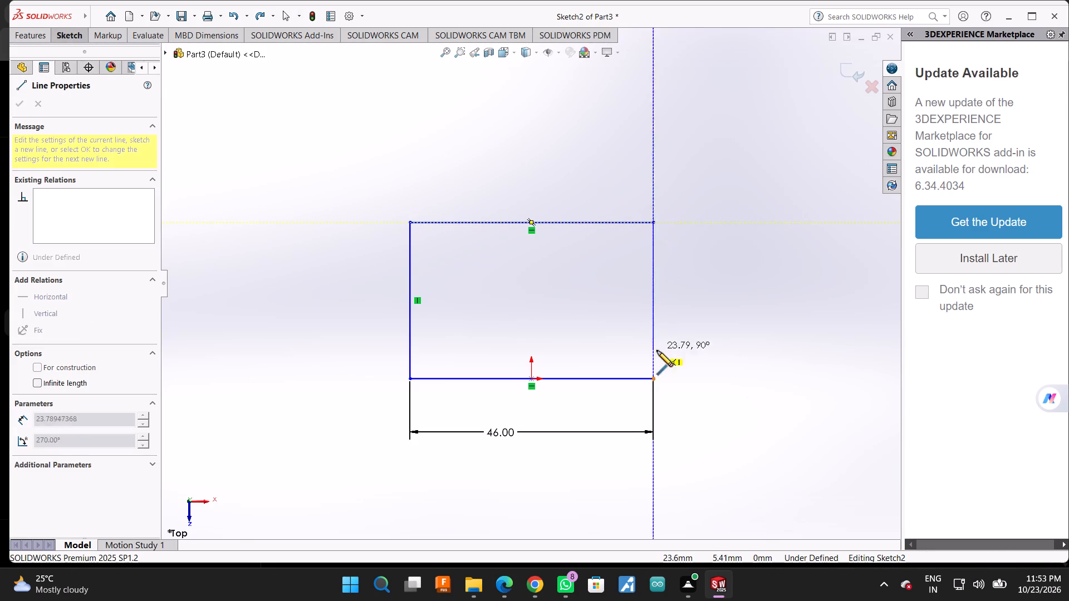
{"action": "left_click", "coordinate": [653, 382]}
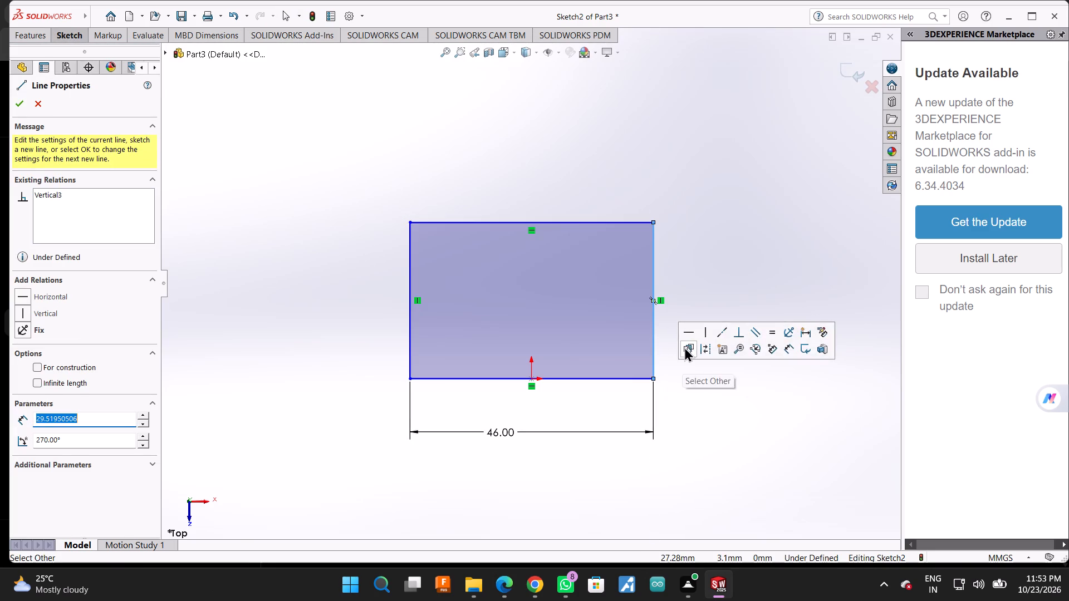
{"action": "left_click", "coordinate": [13, 106]}
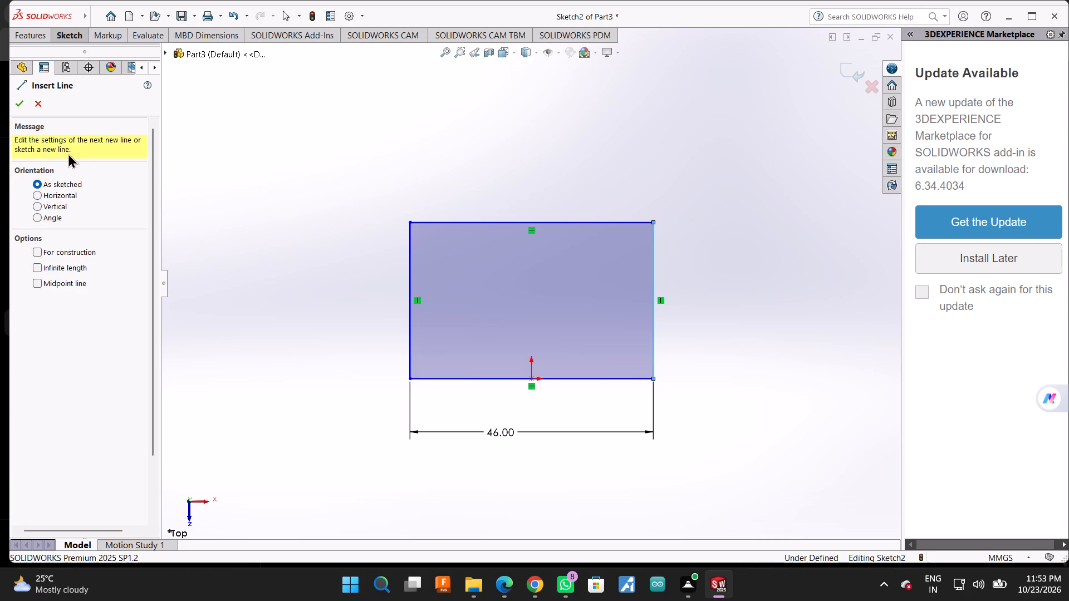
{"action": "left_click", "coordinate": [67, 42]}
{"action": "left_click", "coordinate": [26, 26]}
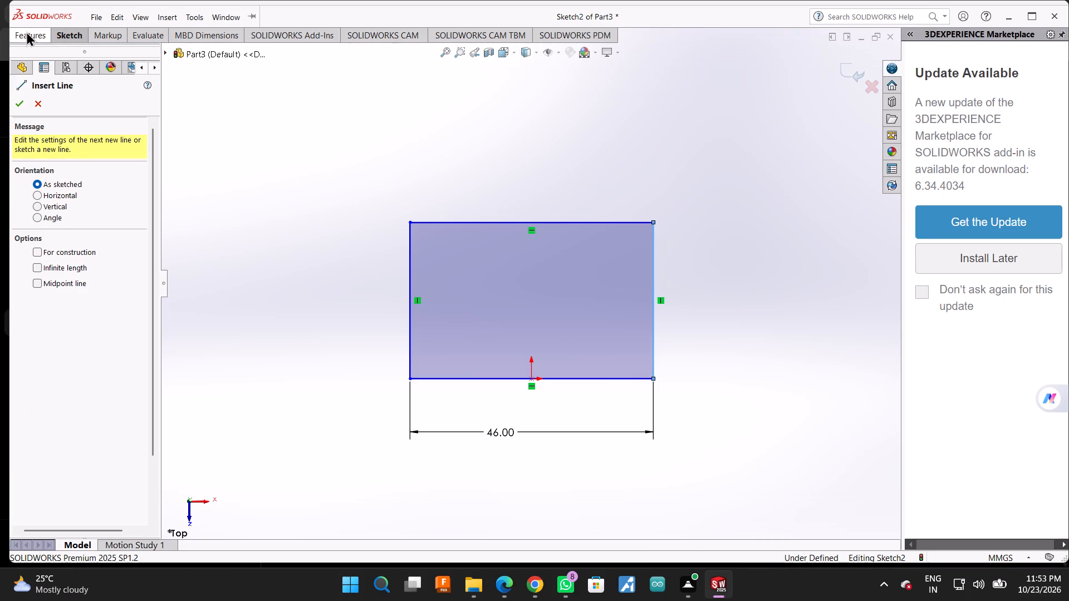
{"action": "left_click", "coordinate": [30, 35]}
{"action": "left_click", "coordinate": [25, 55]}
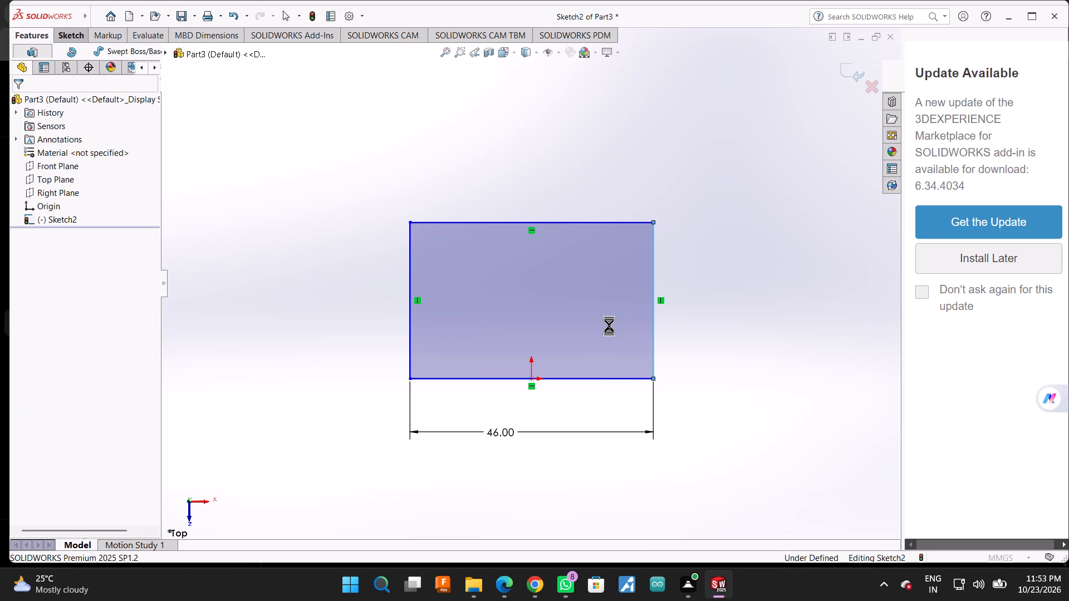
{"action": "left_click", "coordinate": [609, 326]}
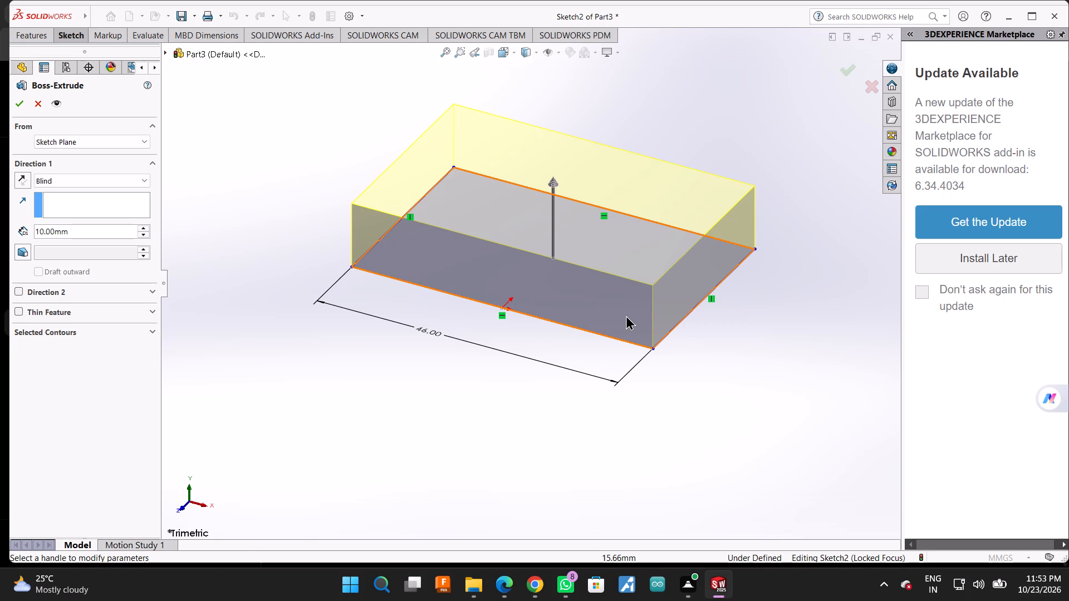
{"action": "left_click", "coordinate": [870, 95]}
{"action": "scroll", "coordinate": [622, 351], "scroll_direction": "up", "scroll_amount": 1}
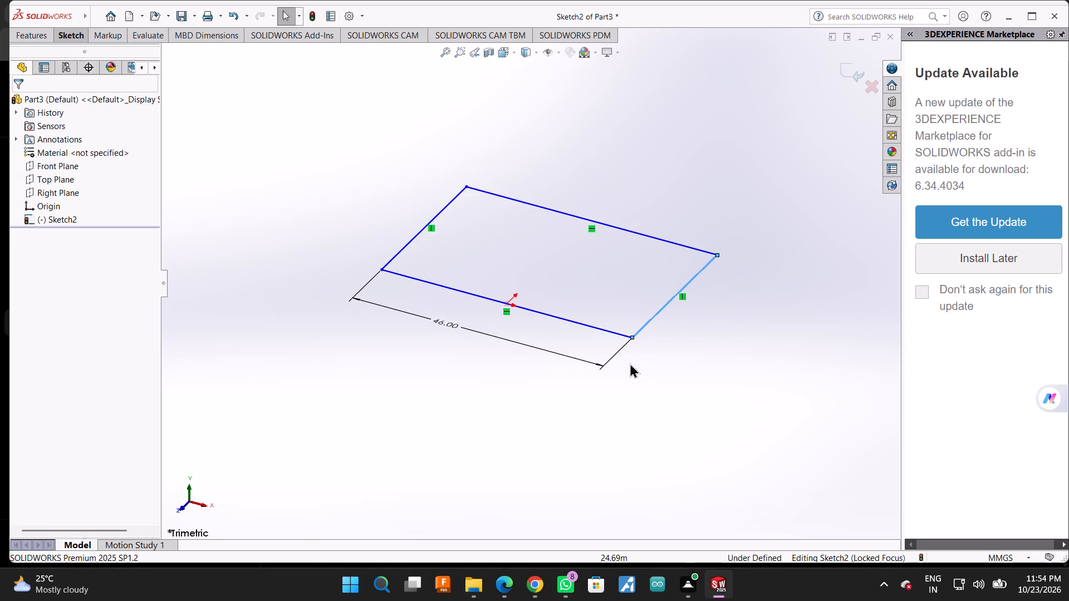
Leave the rectangle sketch and orient the view normal to the Top Plane.
{"action": "scroll", "coordinate": [630, 333], "scroll_direction": "down", "scroll_amount": 2}
{"action": "scroll", "coordinate": [624, 362], "scroll_direction": "up", "scroll_amount": 1}
{"action": "scroll", "coordinate": [617, 307], "scroll_direction": "down", "scroll_amount": 3}
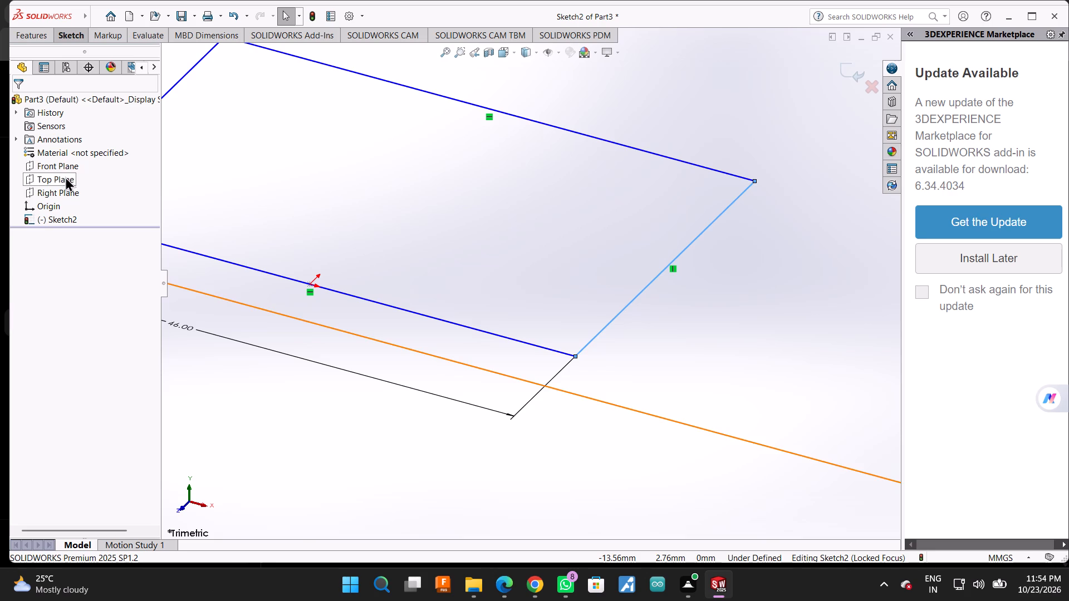
{"action": "left_click", "coordinate": [65, 182]}
{"action": "left_click", "coordinate": [76, 169]}
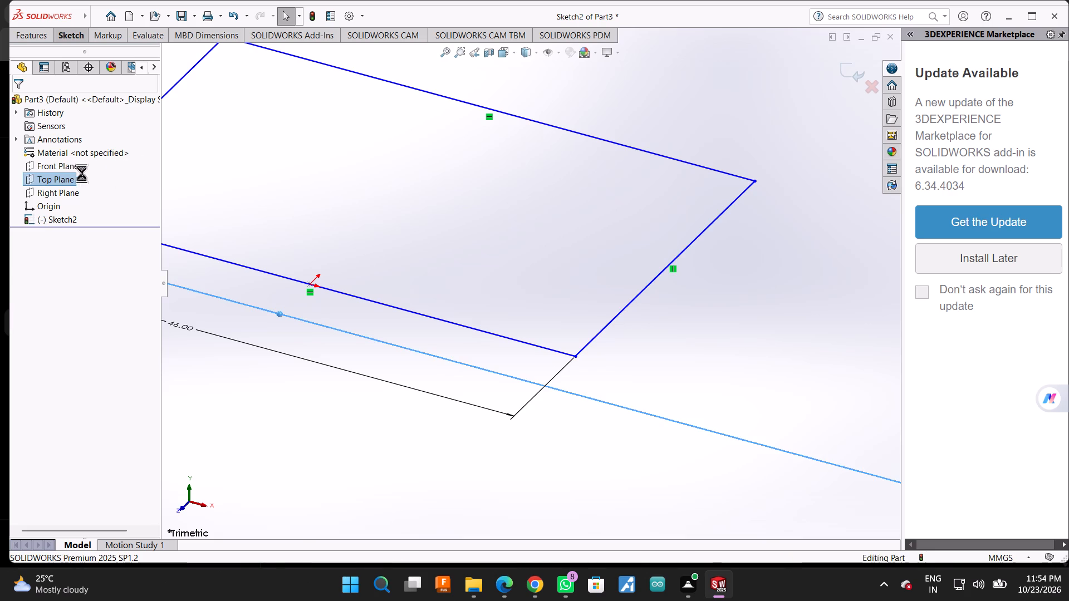
{"action": "scroll", "coordinate": [666, 331], "scroll_direction": "up", "scroll_amount": 1}
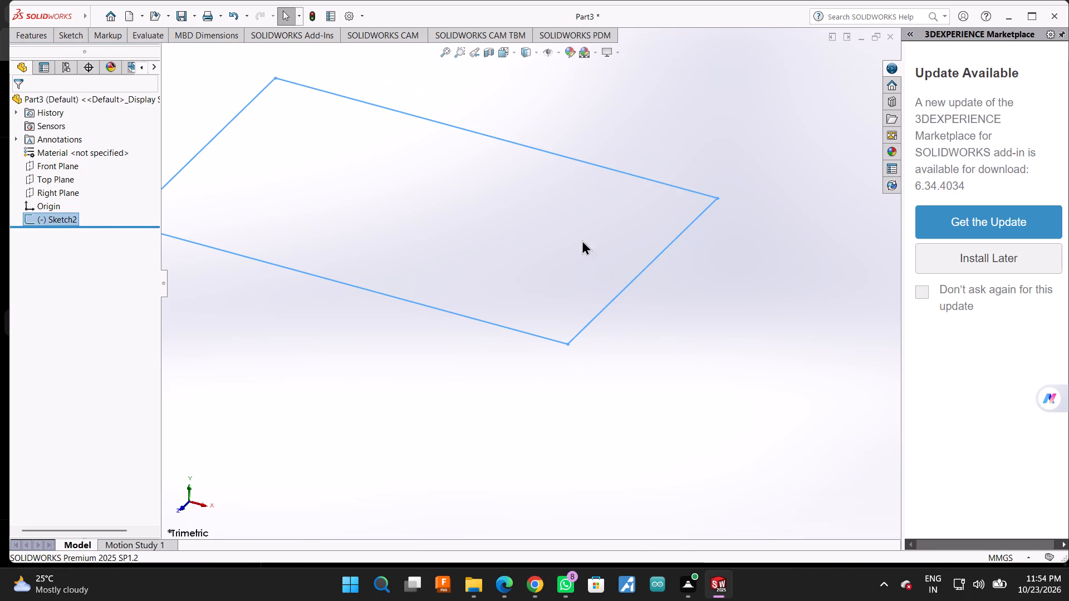
{"action": "left_click", "coordinate": [510, 220]}
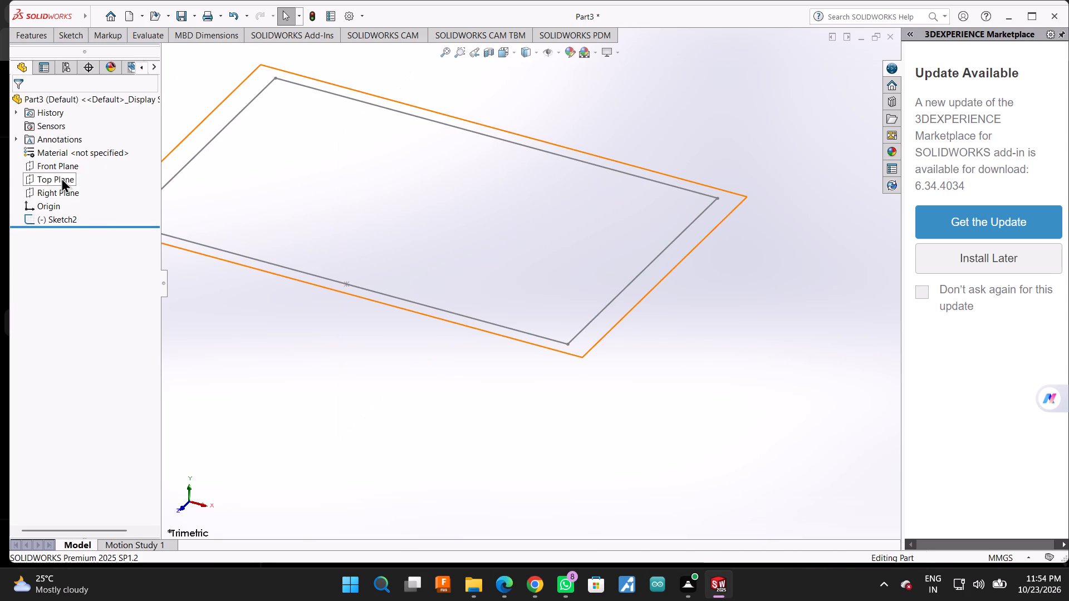
{"action": "left_click", "coordinate": [62, 175]}
{"action": "left_click", "coordinate": [123, 152]}
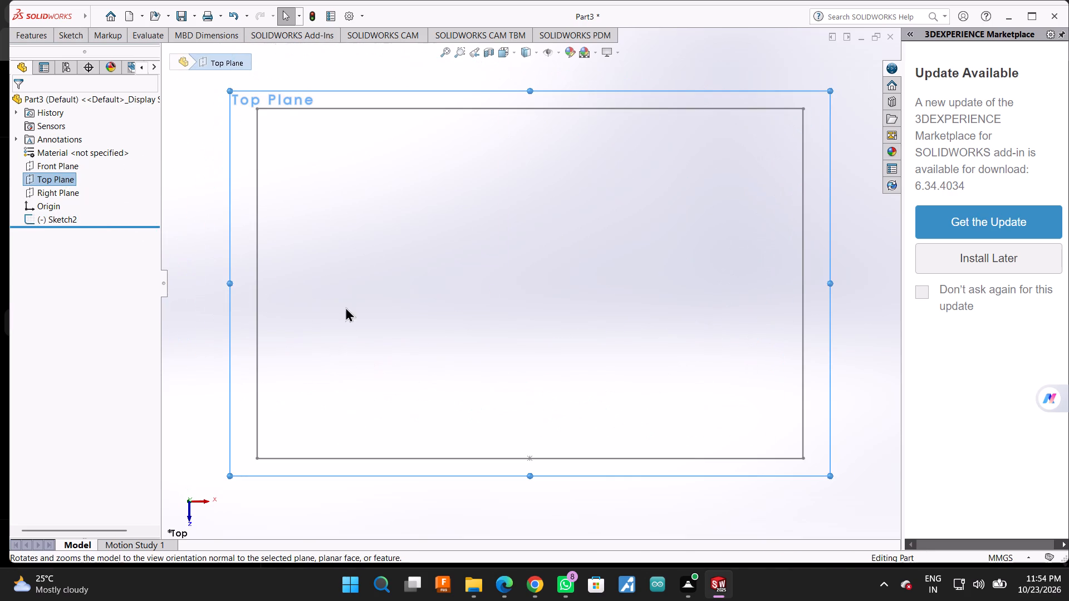
{"action": "scroll", "coordinate": [408, 307], "scroll_direction": "up", "scroll_amount": 2}
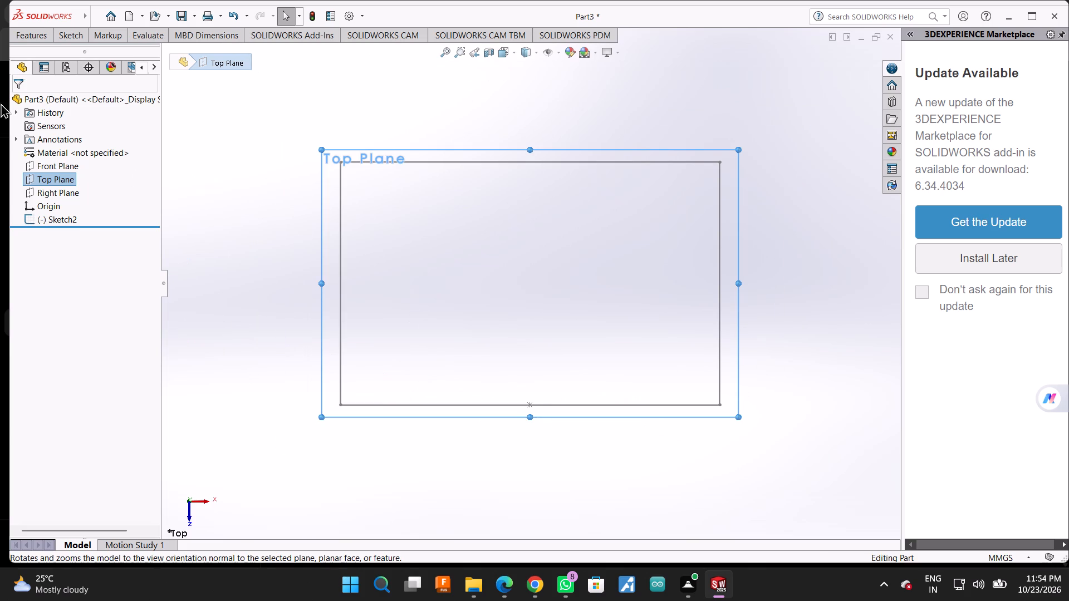
{"action": "left_click", "coordinate": [621, 230]}
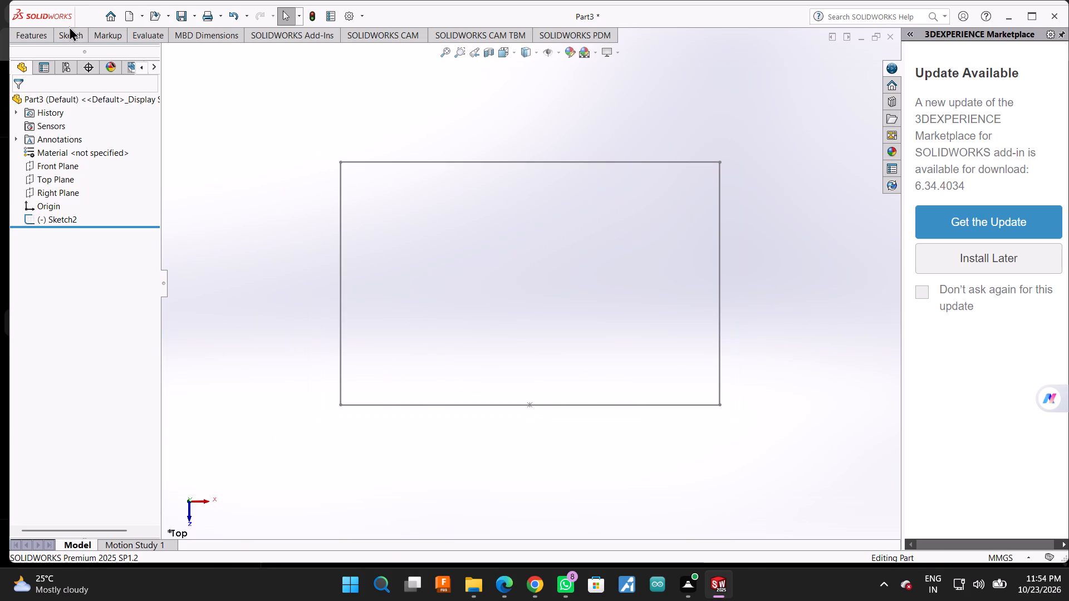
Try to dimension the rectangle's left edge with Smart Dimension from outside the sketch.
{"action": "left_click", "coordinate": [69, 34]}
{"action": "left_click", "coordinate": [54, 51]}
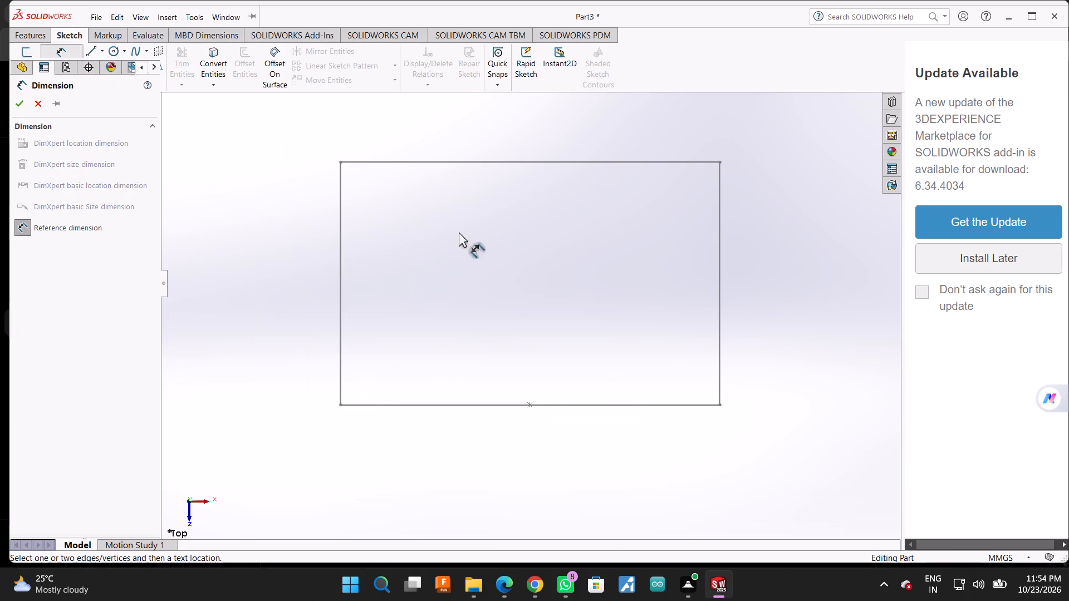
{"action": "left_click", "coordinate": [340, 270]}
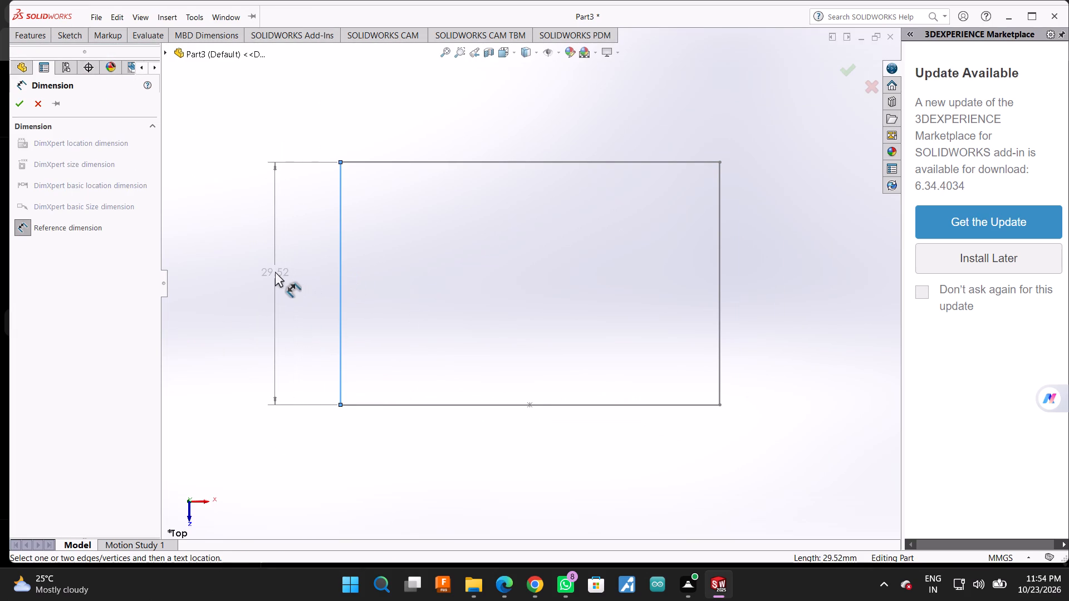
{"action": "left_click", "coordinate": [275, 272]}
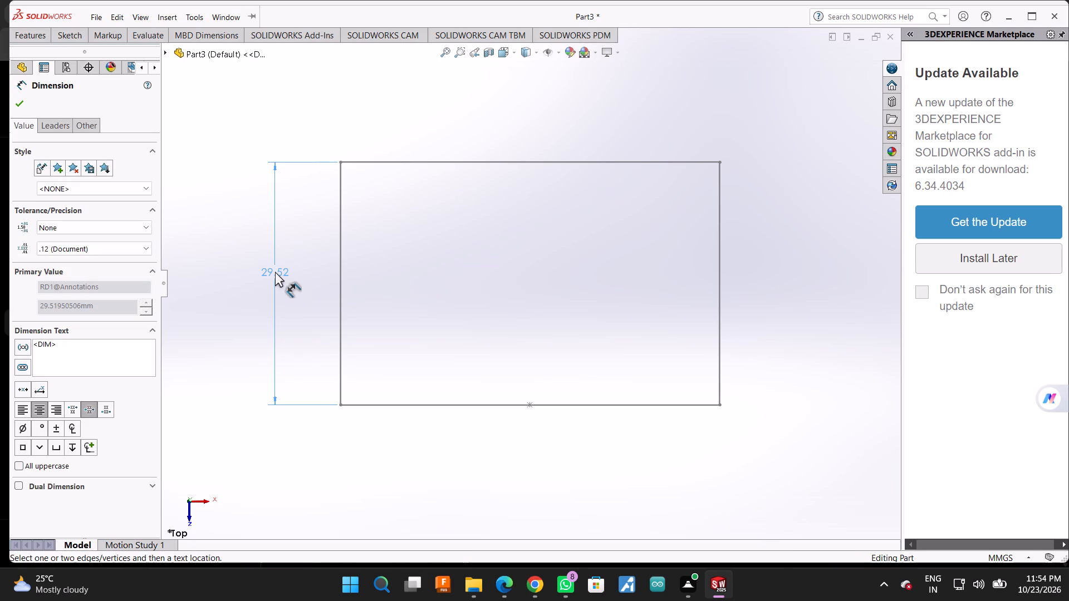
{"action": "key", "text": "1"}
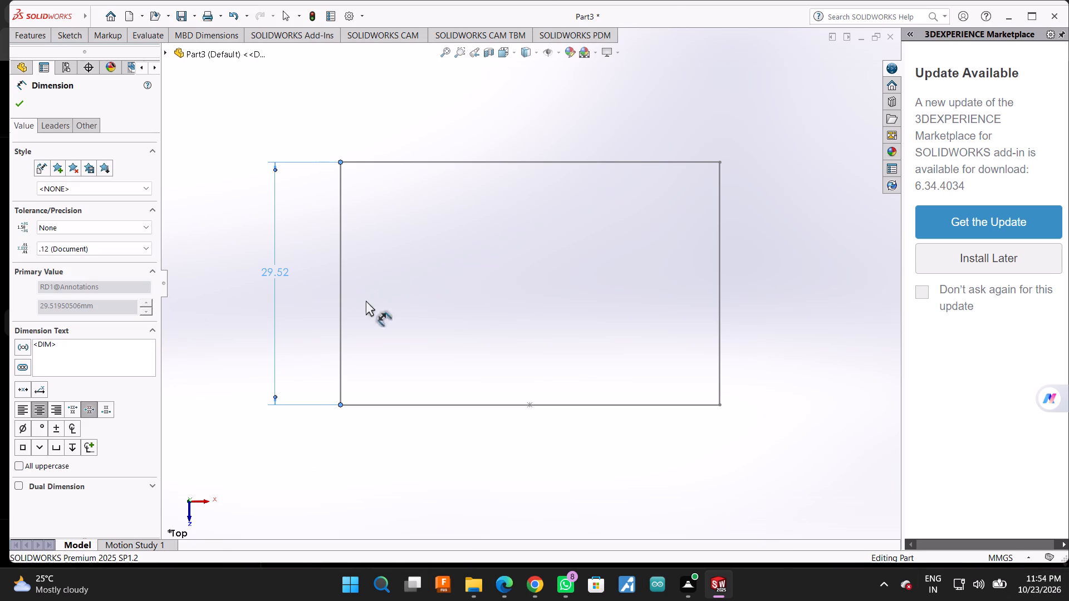
Undo the edge dimension, the rectangle's added sides, the 46 mm dimension and the move, back to the original horizontal line.
{"action": "key", "text": "ctrl+z"}
{"action": "key", "text": "ctrl+z"}
{"action": "key", "text": "ctrl+z"}
{"action": "key", "text": "ctrl+z"}
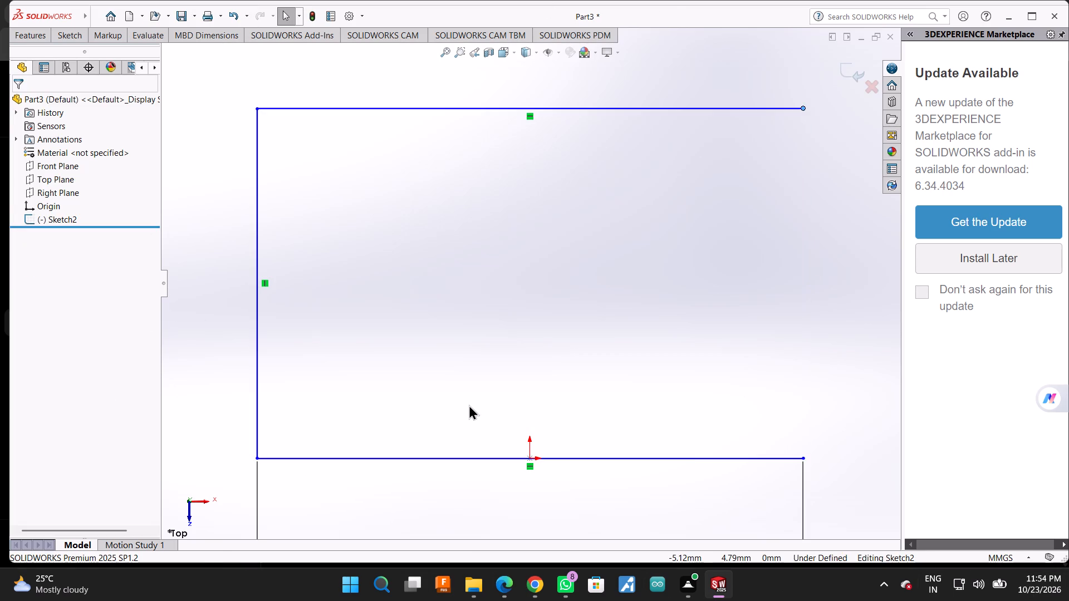
{"action": "key", "text": "ctrl+z"}
{"action": "key", "text": "ctrl+z"}
{"action": "key", "text": "ctrl+z"}
{"action": "key", "text": "ctrl+z"}
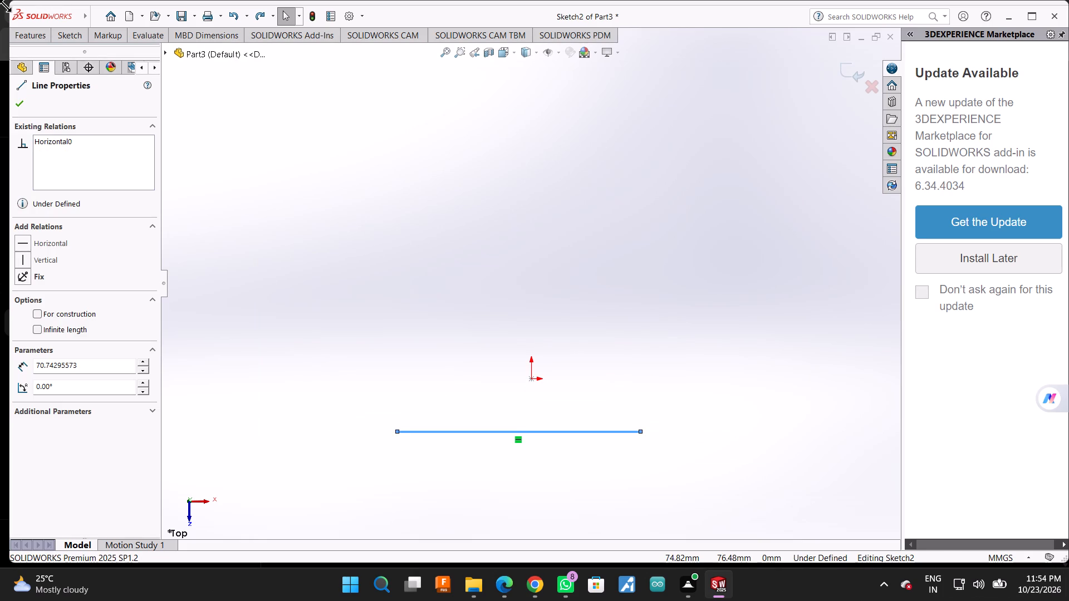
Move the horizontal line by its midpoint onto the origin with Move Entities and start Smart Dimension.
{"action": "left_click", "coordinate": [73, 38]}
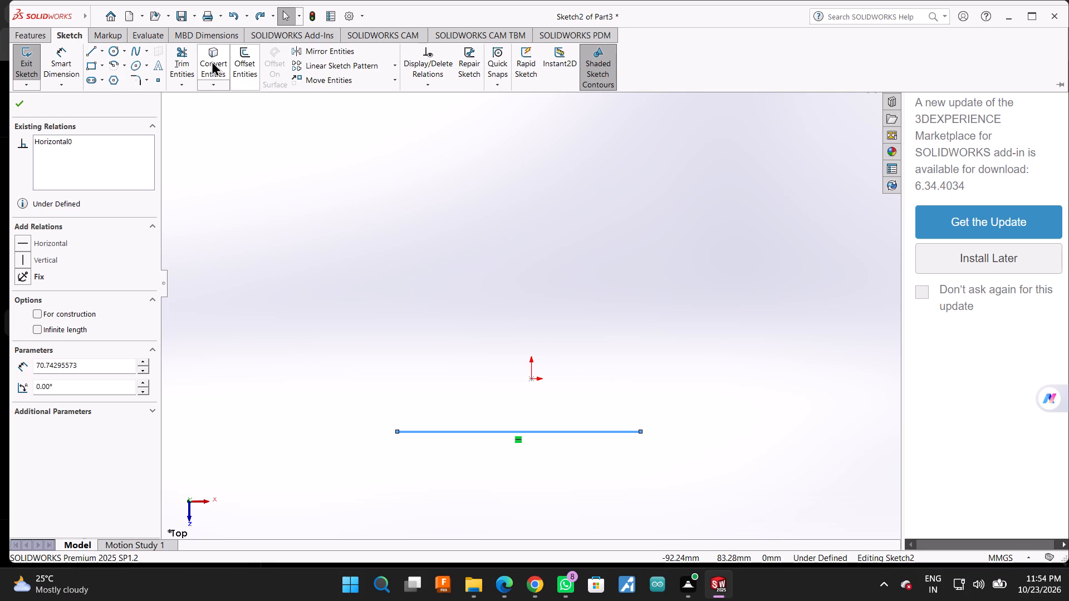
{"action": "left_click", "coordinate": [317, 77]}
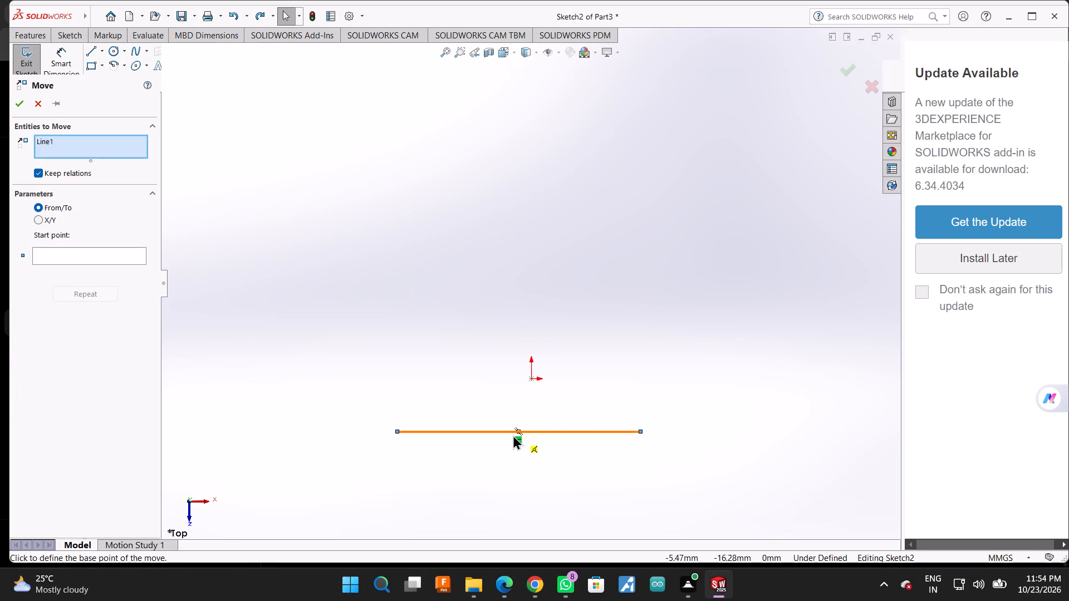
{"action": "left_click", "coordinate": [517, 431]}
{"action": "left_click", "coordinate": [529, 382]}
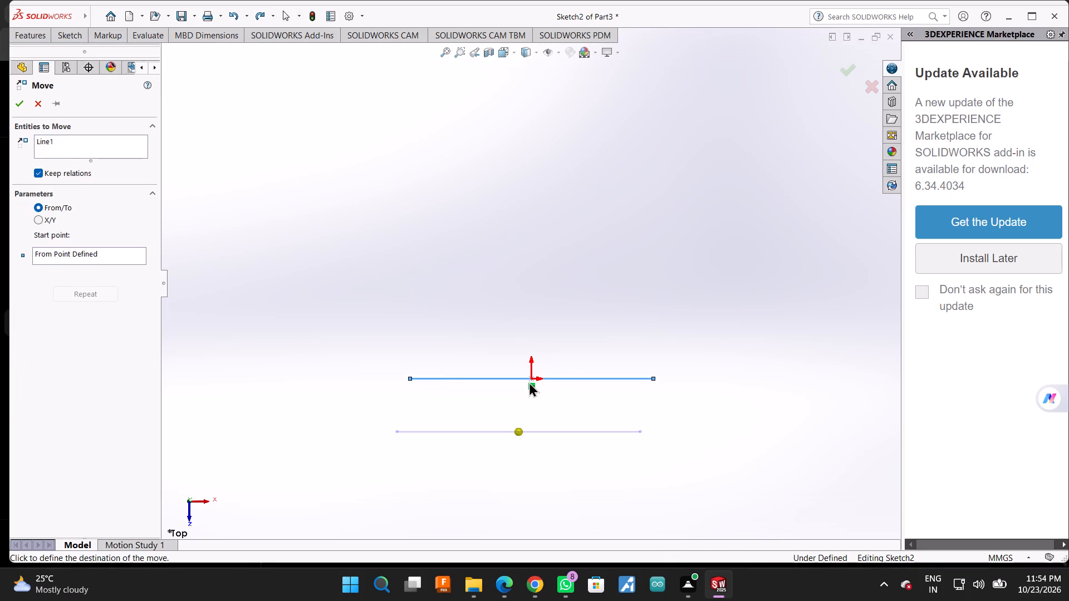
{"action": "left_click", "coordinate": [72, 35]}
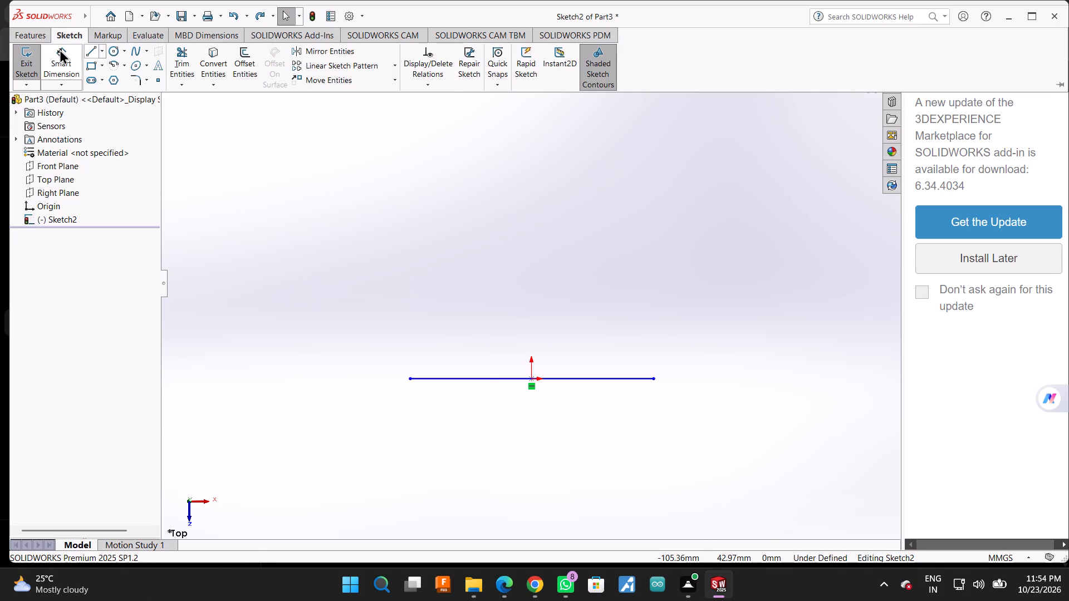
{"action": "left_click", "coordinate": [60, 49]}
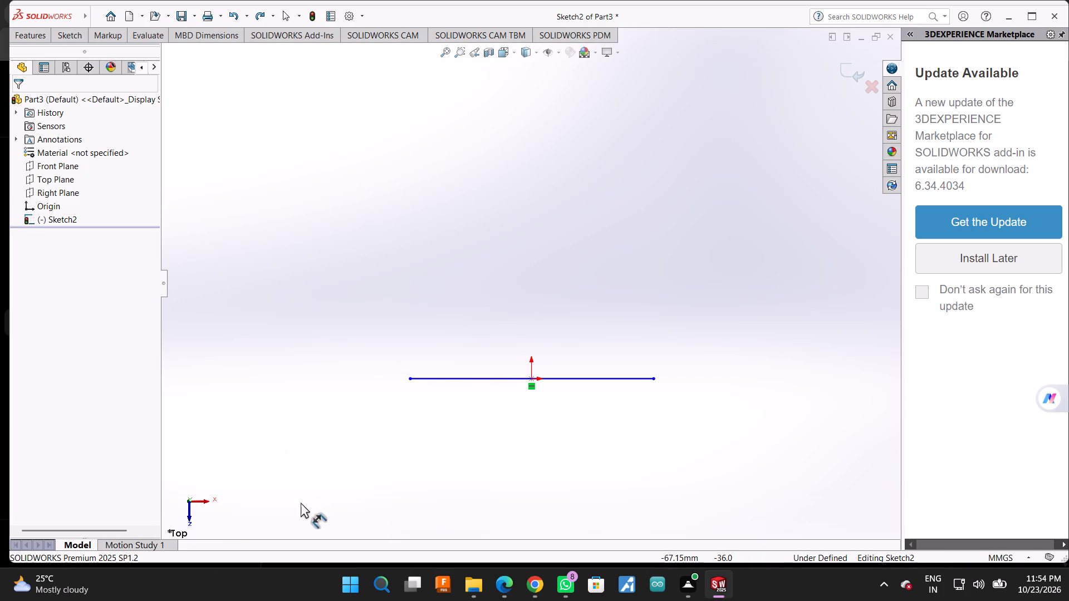
Undo the move and the drawing of the horizontal line, emptying the sketch.
{"action": "key", "text": "ctrl+z"}
{"action": "key", "text": "ctrl+z"}
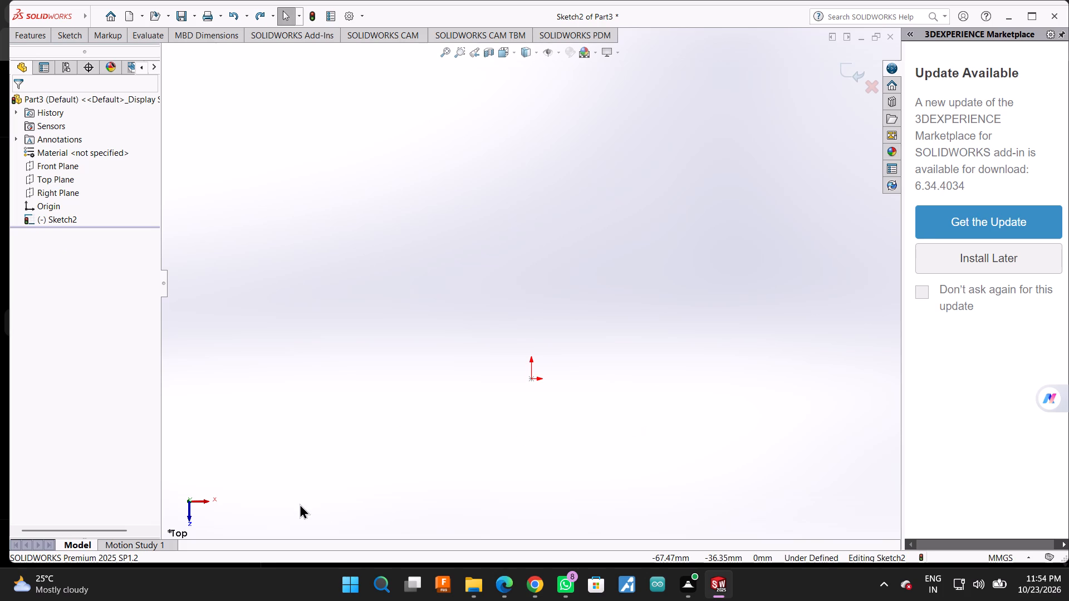
Draw connected lines from the origin: about 15 mm vertically up, about 14.5 mm horizontally left, and about 15 mm vertically down.
{"action": "left_click", "coordinate": [66, 28]}
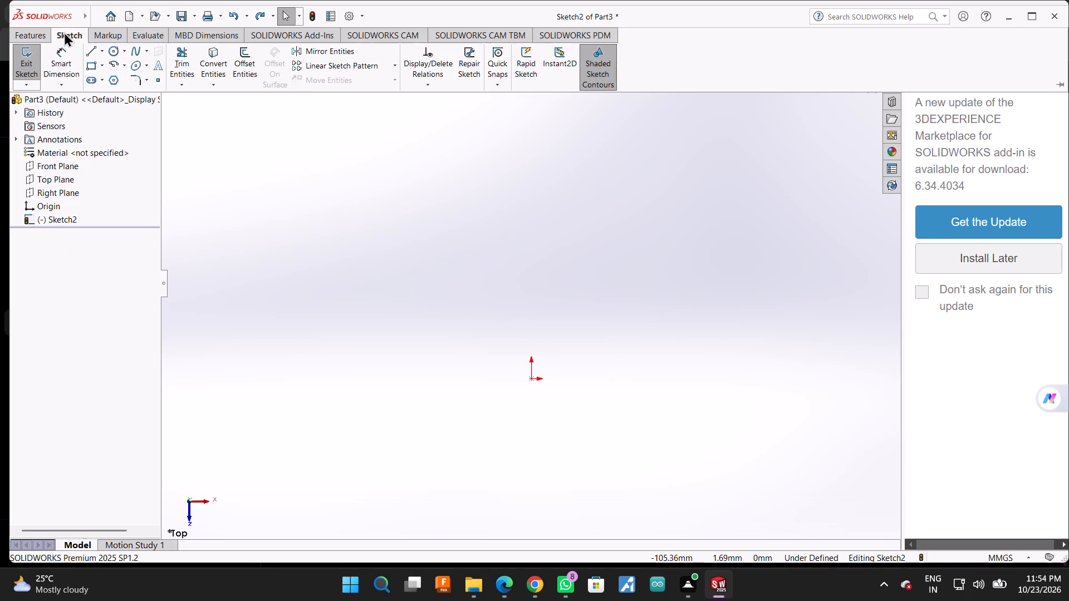
{"action": "left_click", "coordinate": [93, 52]}
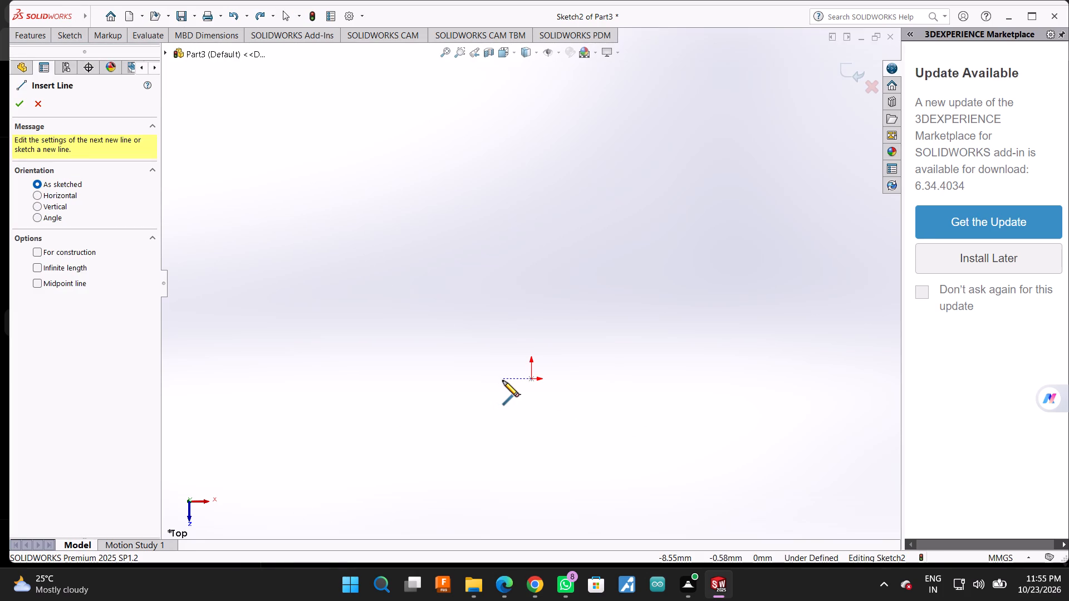
{"action": "left_click", "coordinate": [531, 381]}
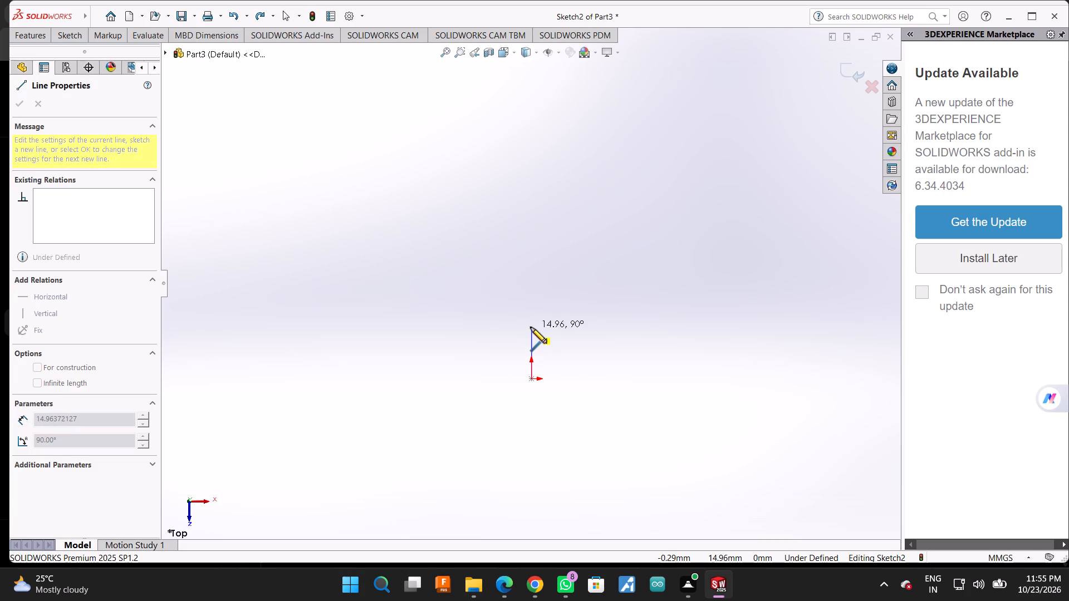
{"action": "type", "text": "15"}
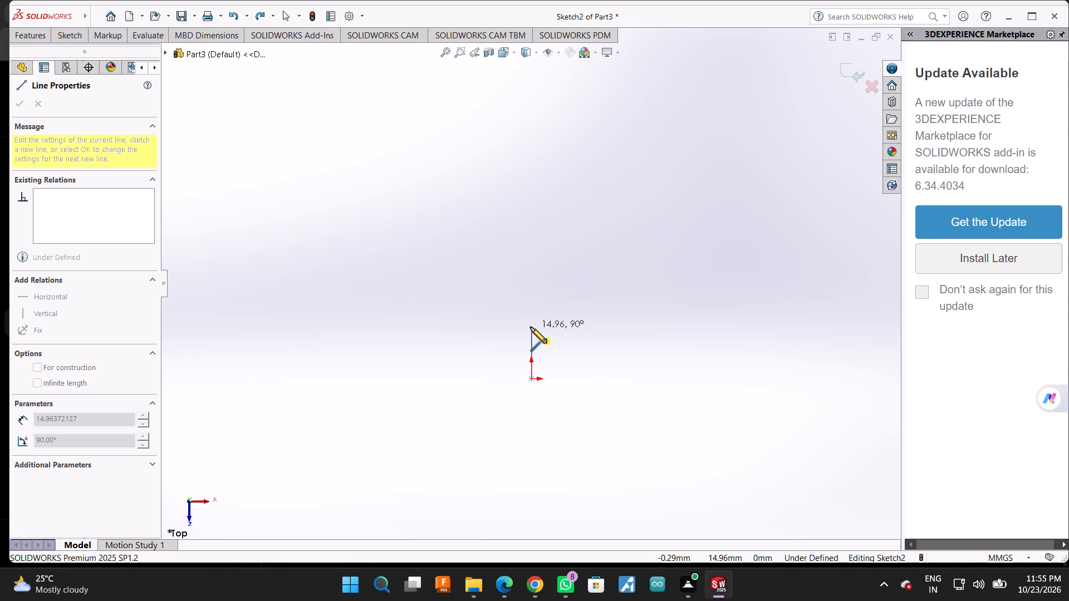
{"action": "left_click", "coordinate": [531, 326]}
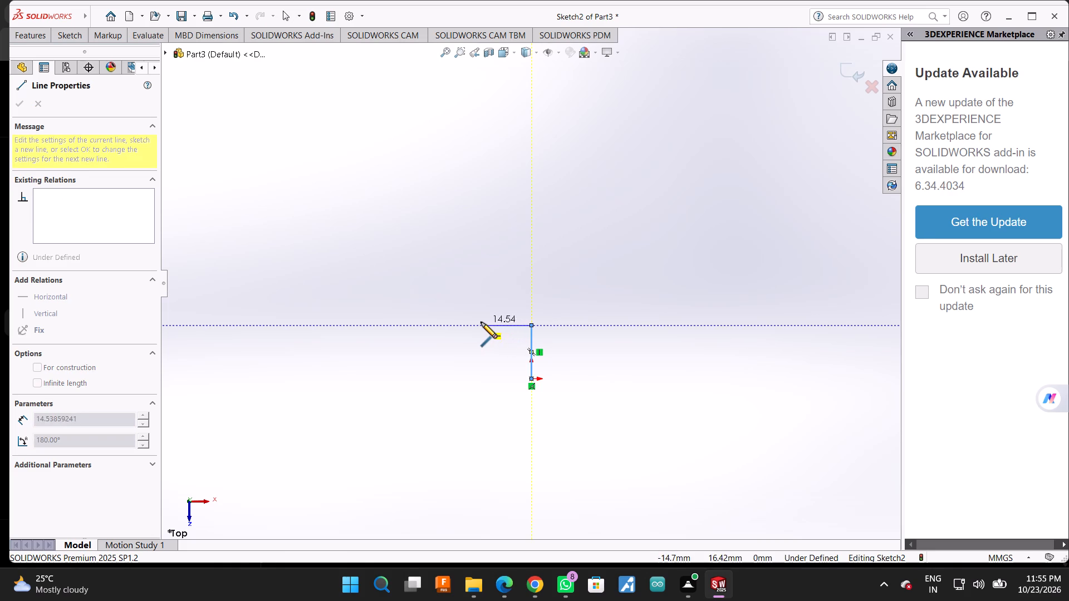
{"action": "left_click", "coordinate": [481, 322]}
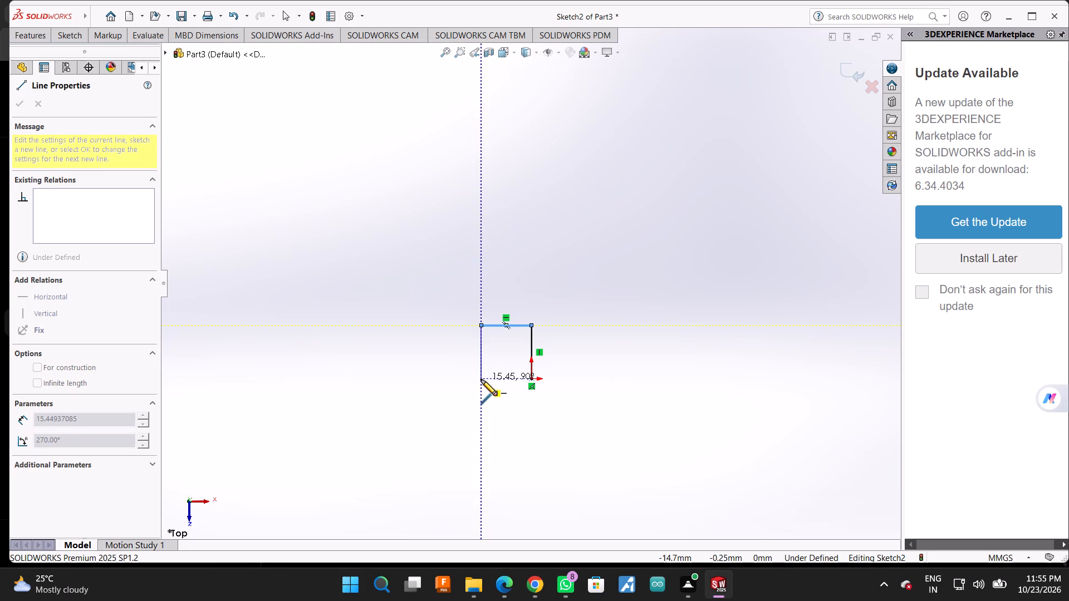
{"action": "left_click", "coordinate": [481, 380]}
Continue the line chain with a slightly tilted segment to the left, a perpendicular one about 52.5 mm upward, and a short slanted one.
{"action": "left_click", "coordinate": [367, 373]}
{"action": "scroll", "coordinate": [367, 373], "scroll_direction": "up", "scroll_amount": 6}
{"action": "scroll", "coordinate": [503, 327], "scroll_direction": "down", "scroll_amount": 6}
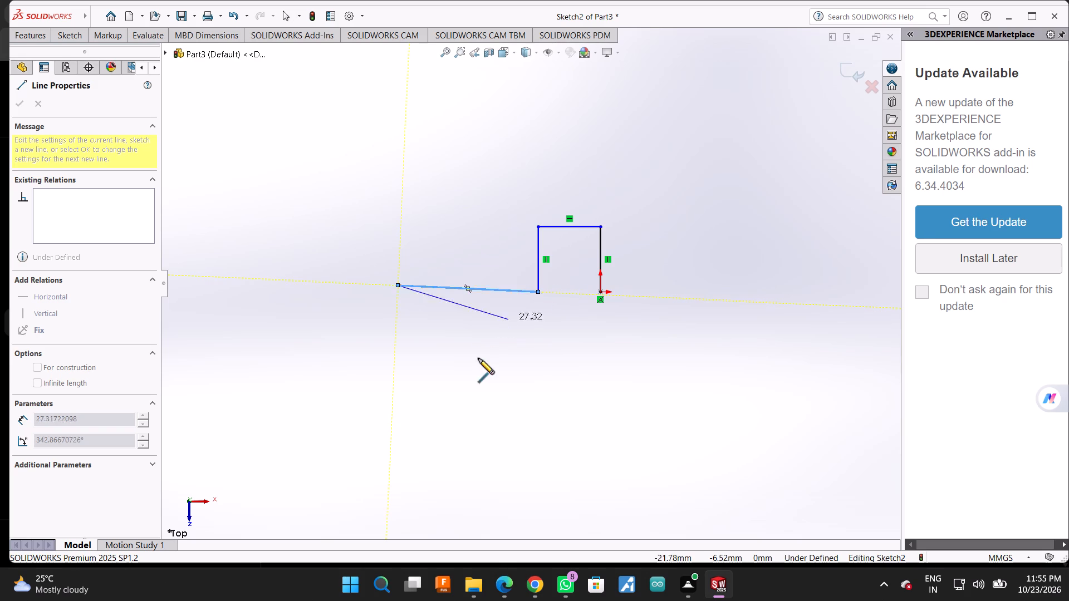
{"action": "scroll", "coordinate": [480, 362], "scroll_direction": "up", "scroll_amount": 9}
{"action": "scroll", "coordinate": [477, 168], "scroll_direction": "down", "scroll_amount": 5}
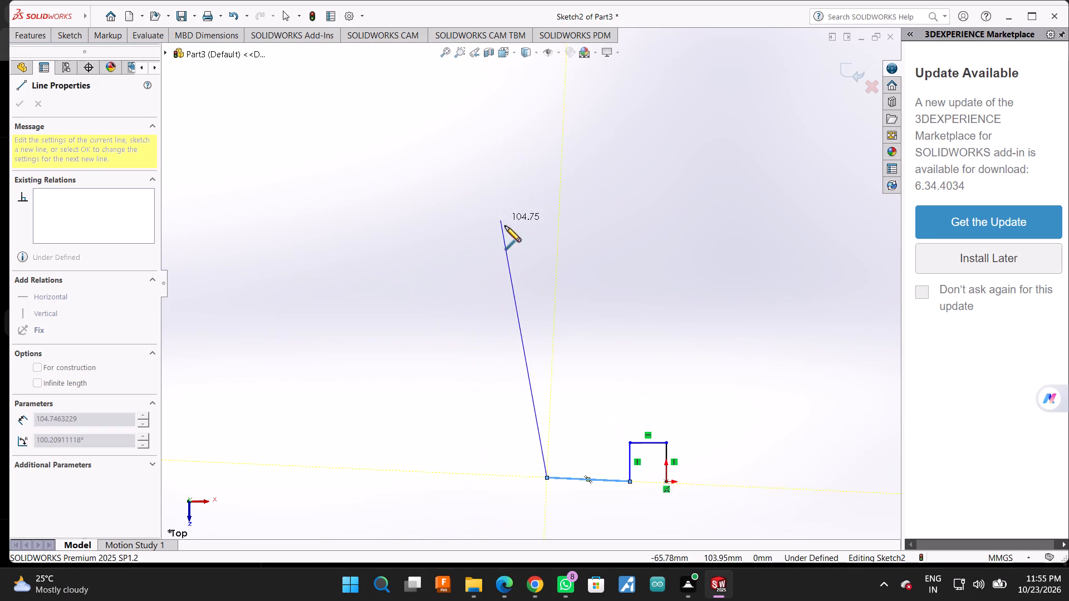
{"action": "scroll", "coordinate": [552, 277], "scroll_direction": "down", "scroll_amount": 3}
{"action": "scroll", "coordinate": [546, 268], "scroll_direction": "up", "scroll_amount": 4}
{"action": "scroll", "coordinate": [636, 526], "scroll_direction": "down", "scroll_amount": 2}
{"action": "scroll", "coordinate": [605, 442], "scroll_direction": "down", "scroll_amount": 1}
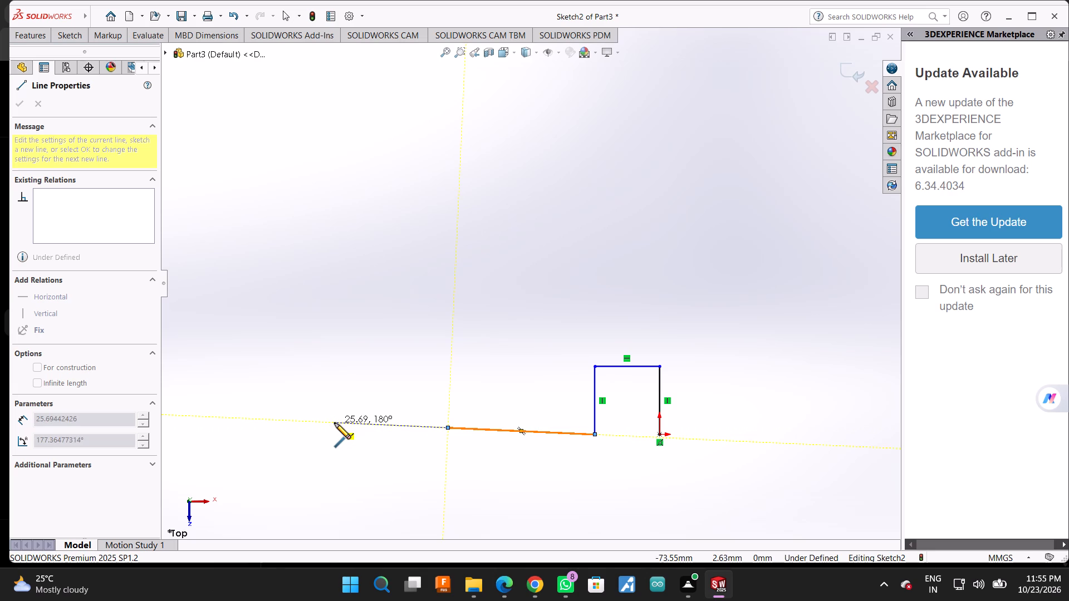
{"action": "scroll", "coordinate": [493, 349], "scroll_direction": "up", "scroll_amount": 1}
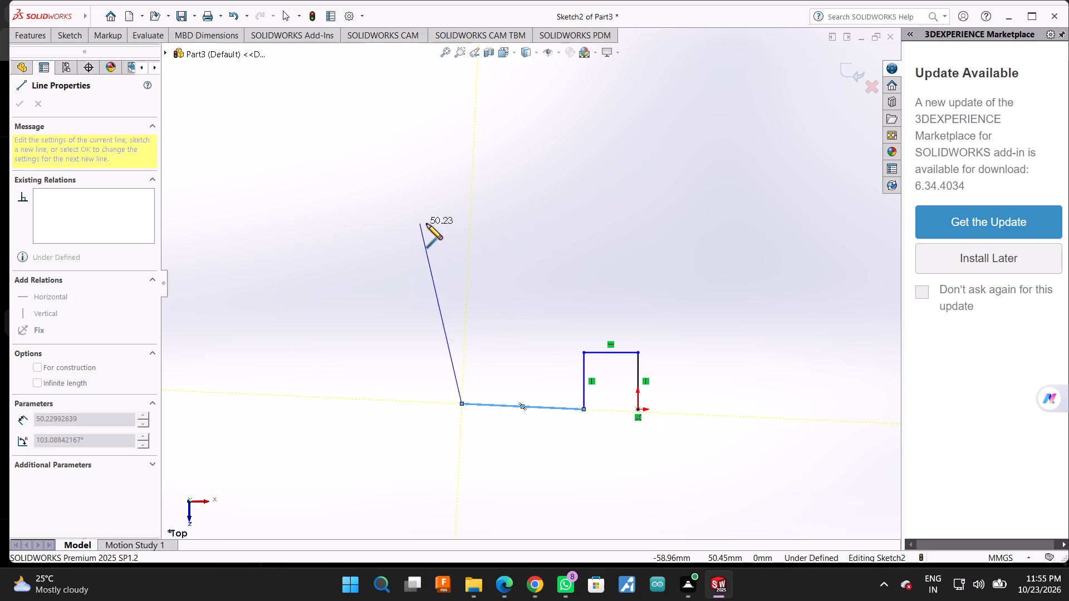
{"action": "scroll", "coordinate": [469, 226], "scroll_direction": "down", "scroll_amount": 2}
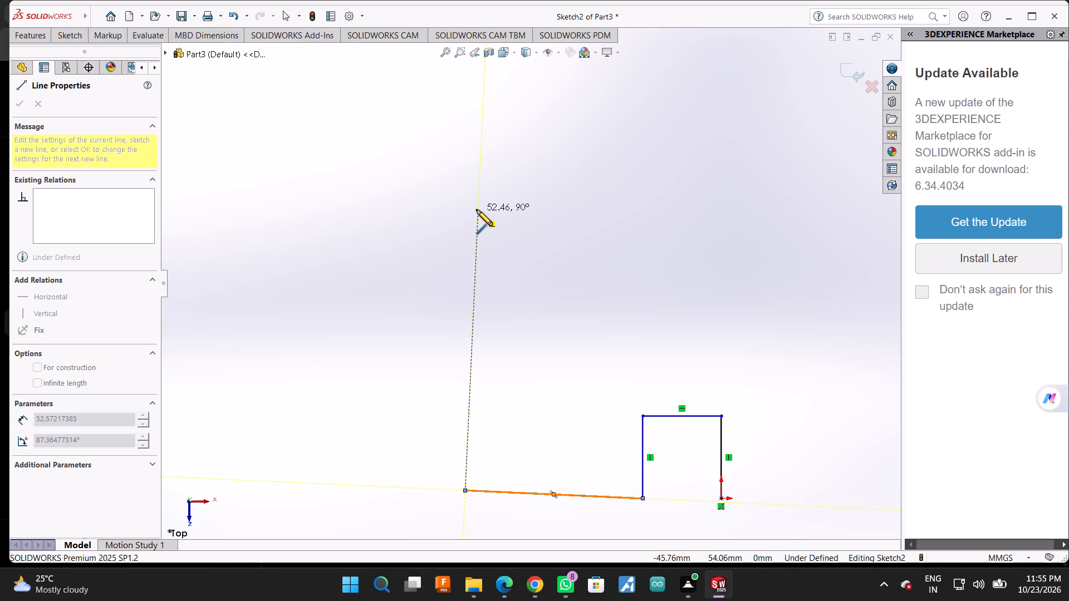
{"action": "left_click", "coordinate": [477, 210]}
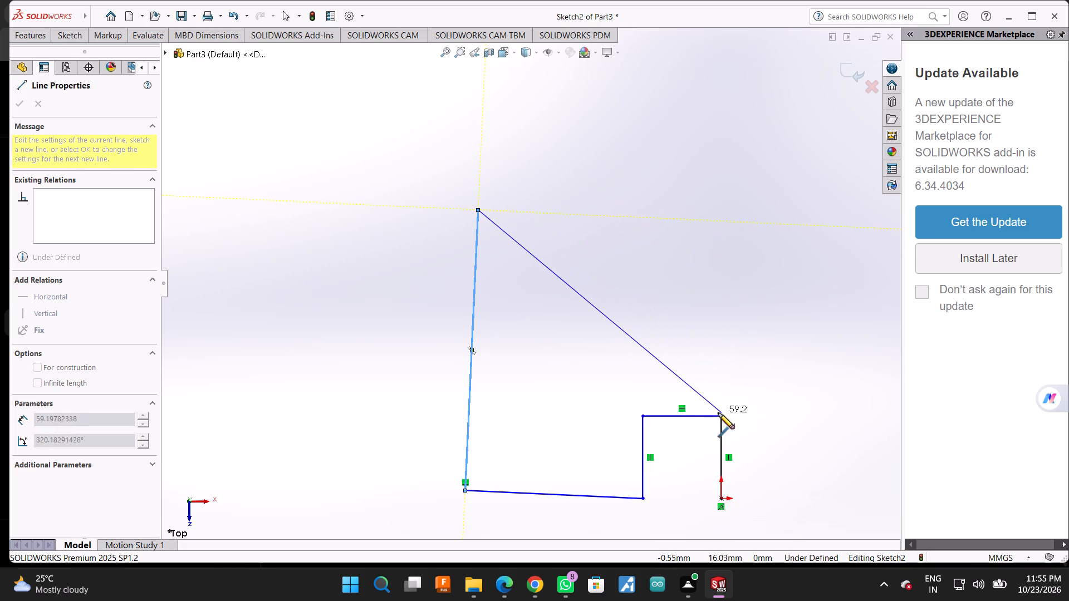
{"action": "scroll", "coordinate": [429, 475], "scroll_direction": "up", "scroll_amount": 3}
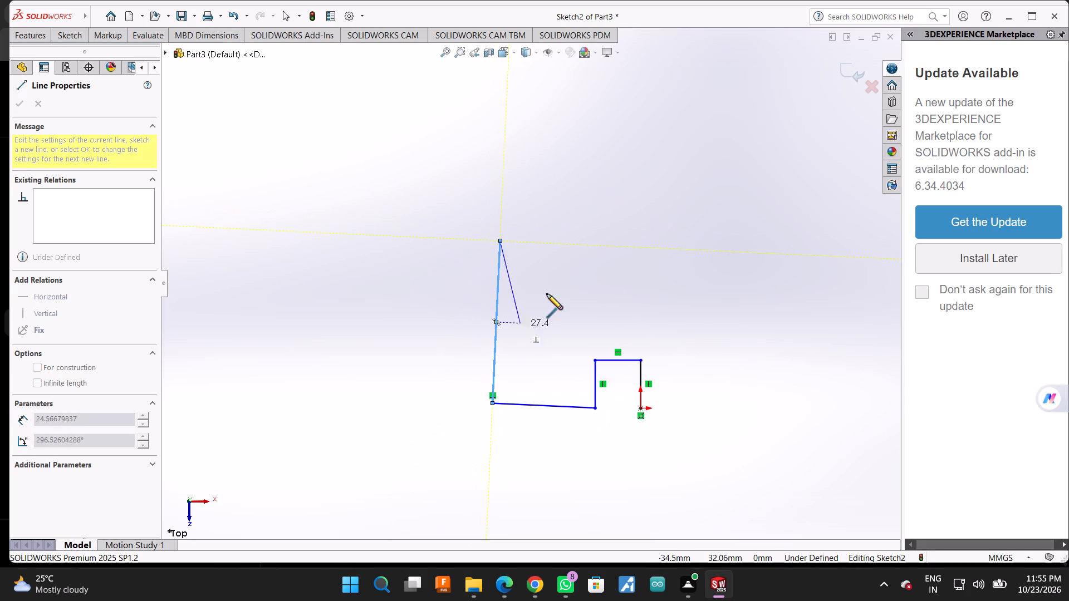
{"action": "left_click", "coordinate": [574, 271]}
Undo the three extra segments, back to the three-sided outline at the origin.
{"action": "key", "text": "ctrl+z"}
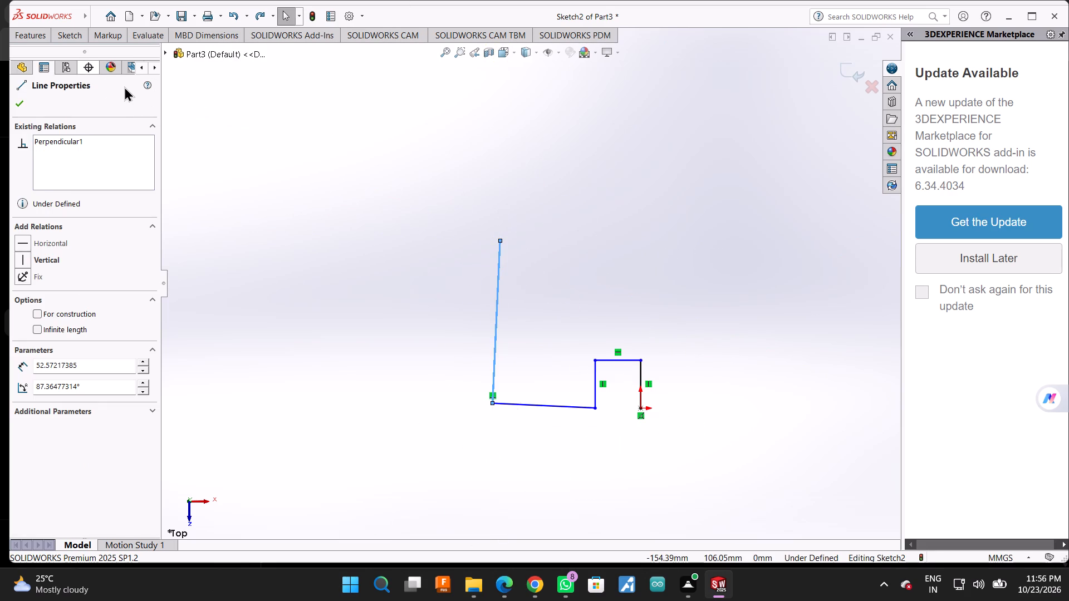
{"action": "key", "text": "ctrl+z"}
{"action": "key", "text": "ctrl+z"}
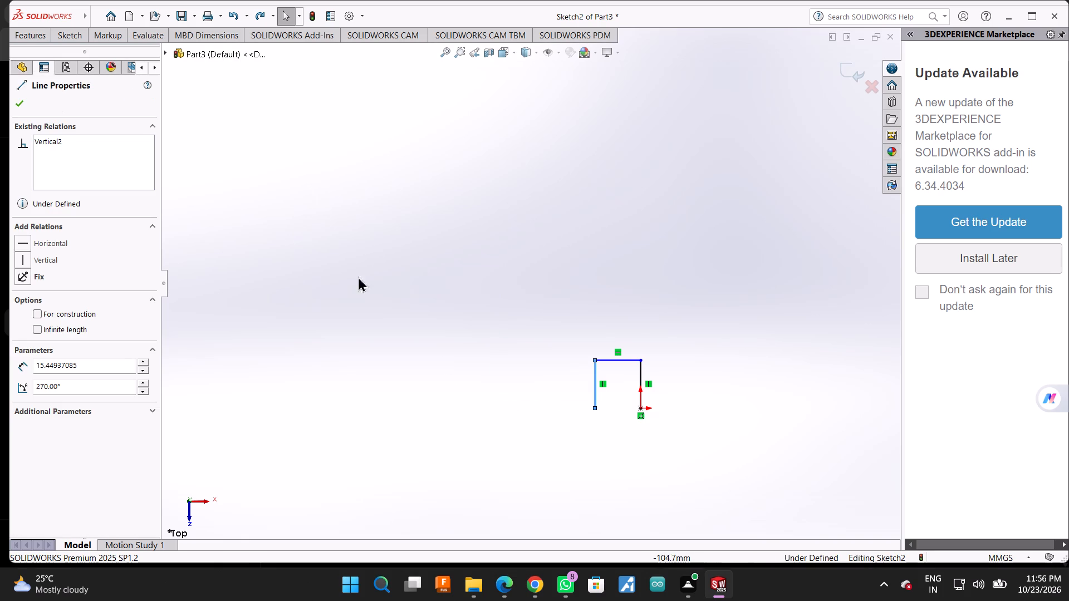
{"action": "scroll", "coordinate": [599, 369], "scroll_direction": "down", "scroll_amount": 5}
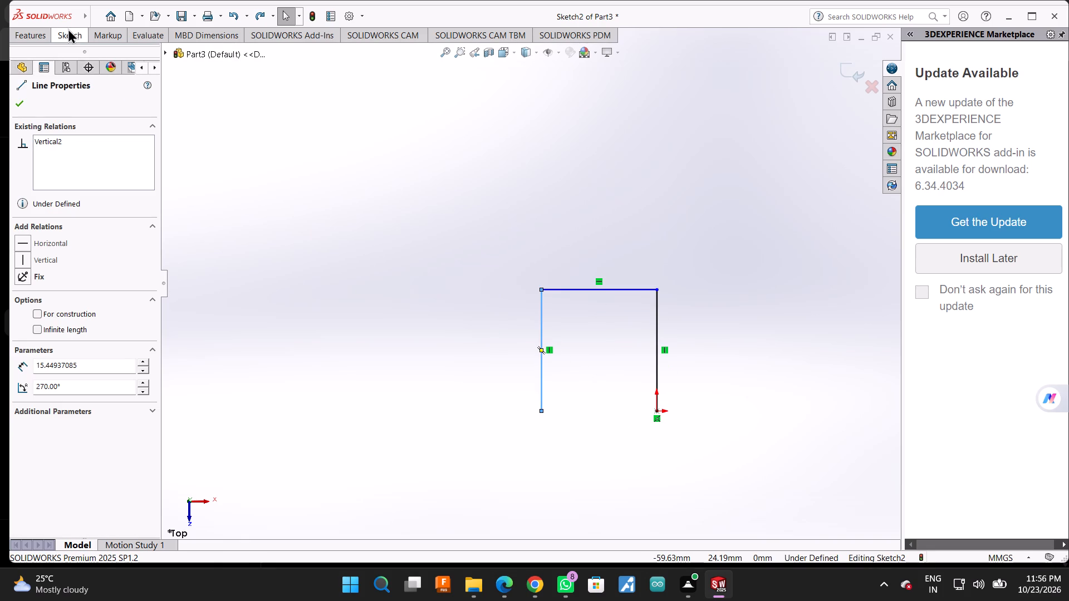
Continue the outline from its open lower end with lines about 20.5 mm left, 42.5 mm up, and 35 mm right, ending above the origin.
{"action": "left_click", "coordinate": [68, 28]}
{"action": "left_click", "coordinate": [86, 52]}
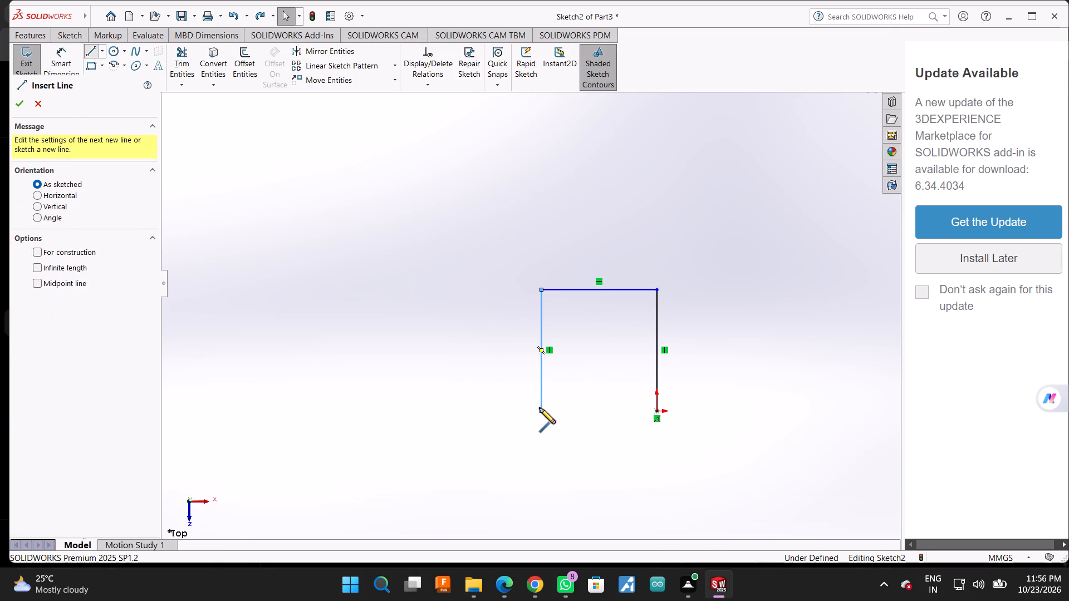
{"action": "left_click", "coordinate": [540, 414]}
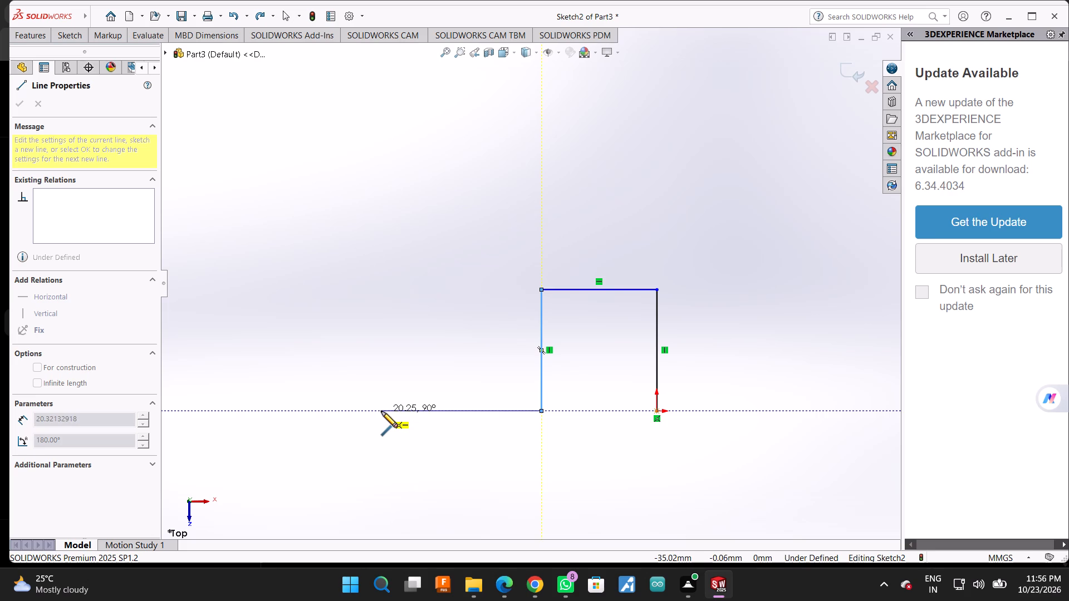
{"action": "left_click", "coordinate": [381, 411]}
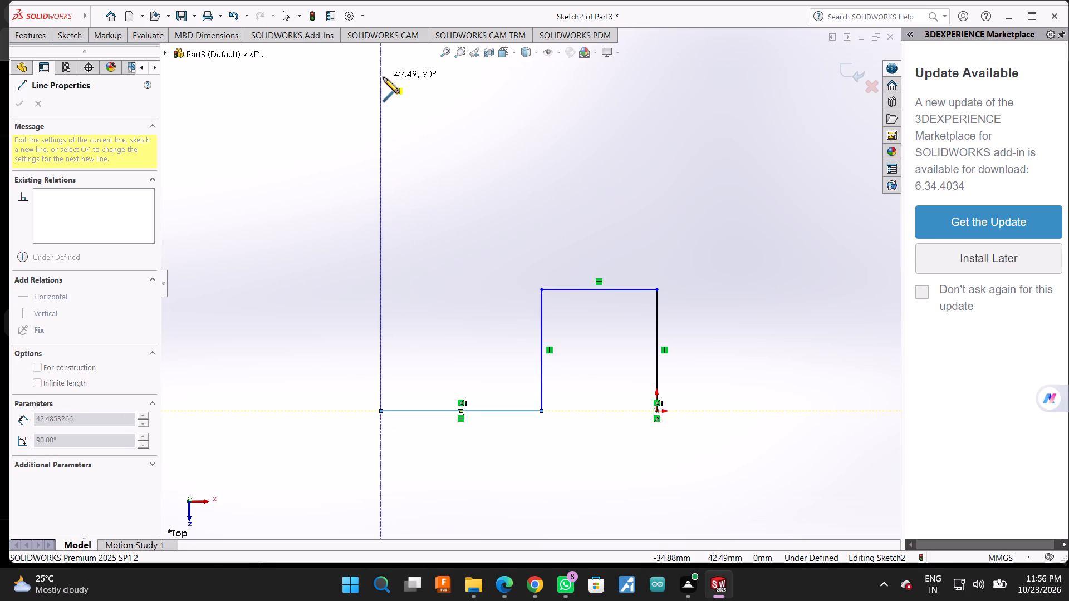
{"action": "left_click", "coordinate": [383, 77]}
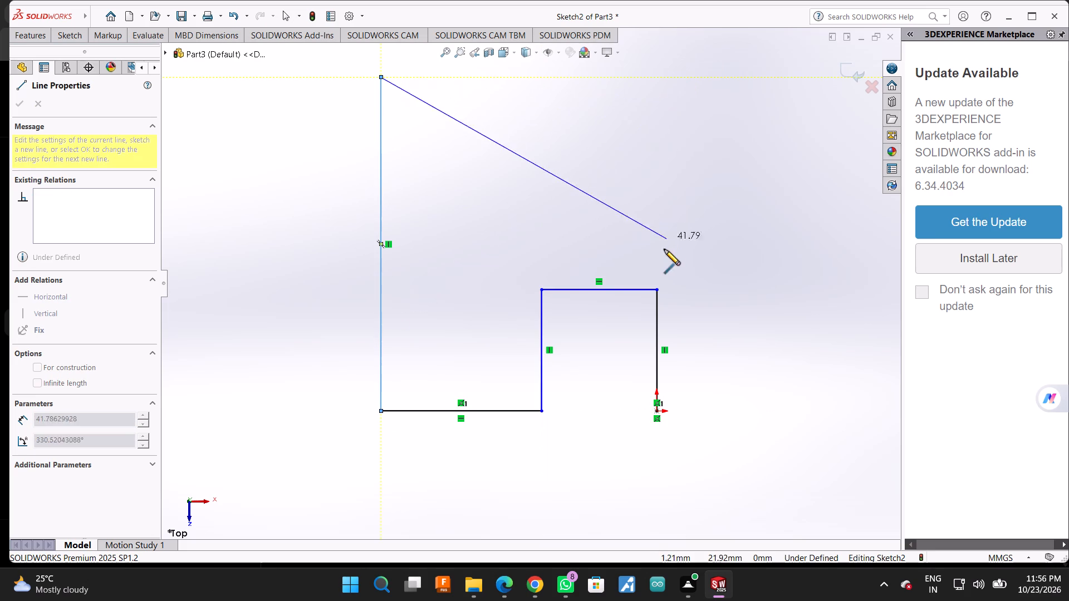
{"action": "left_click", "coordinate": [654, 75]}
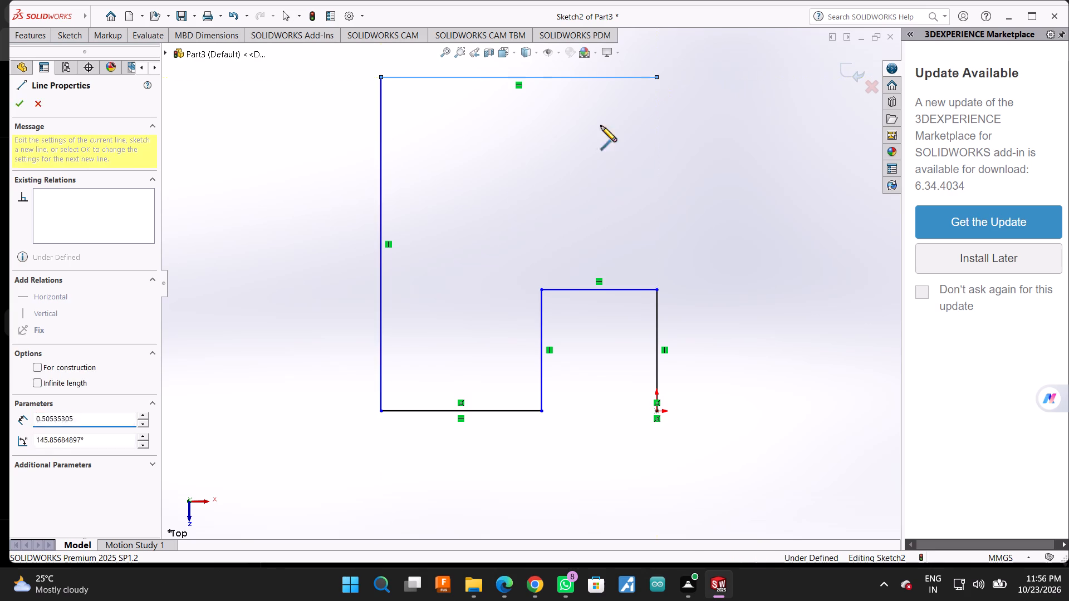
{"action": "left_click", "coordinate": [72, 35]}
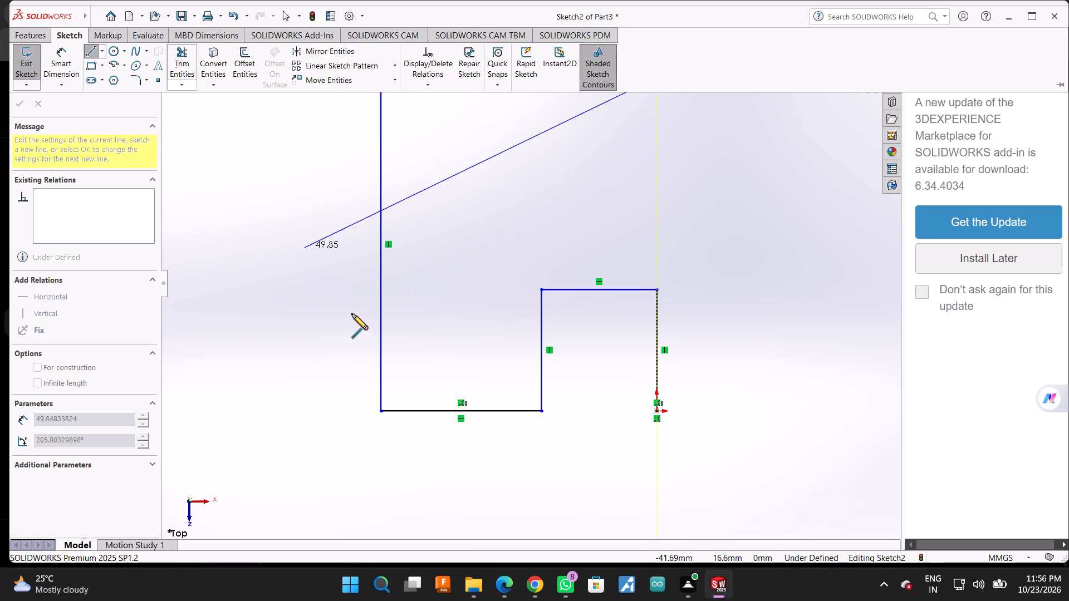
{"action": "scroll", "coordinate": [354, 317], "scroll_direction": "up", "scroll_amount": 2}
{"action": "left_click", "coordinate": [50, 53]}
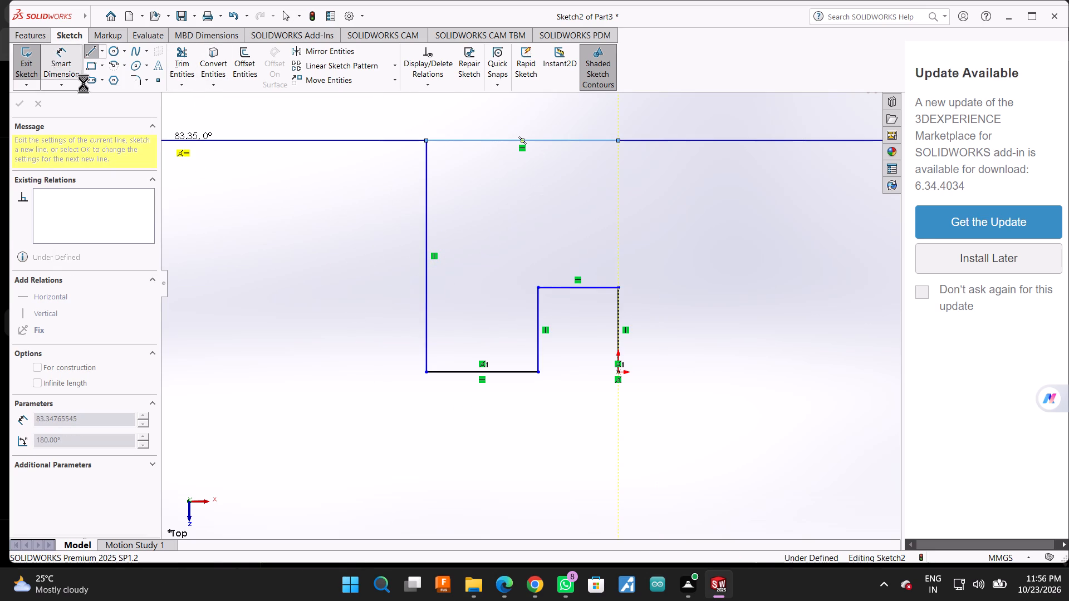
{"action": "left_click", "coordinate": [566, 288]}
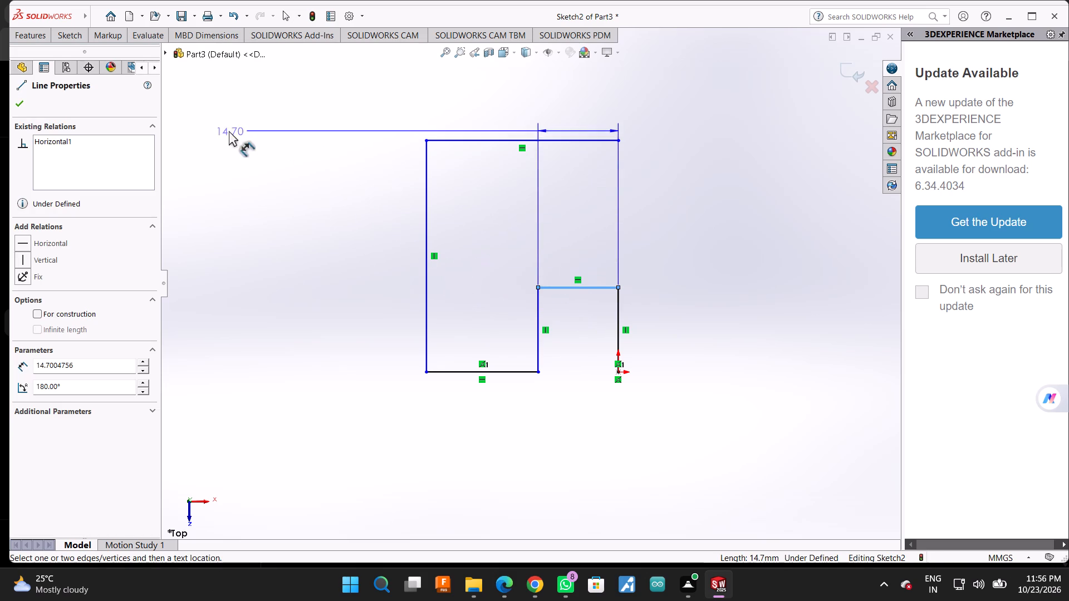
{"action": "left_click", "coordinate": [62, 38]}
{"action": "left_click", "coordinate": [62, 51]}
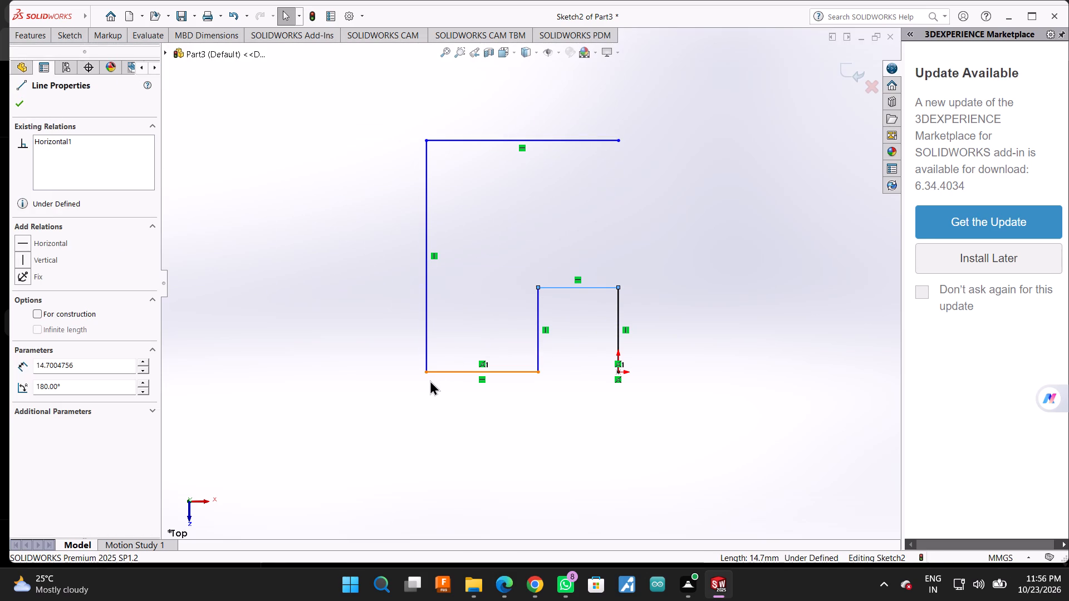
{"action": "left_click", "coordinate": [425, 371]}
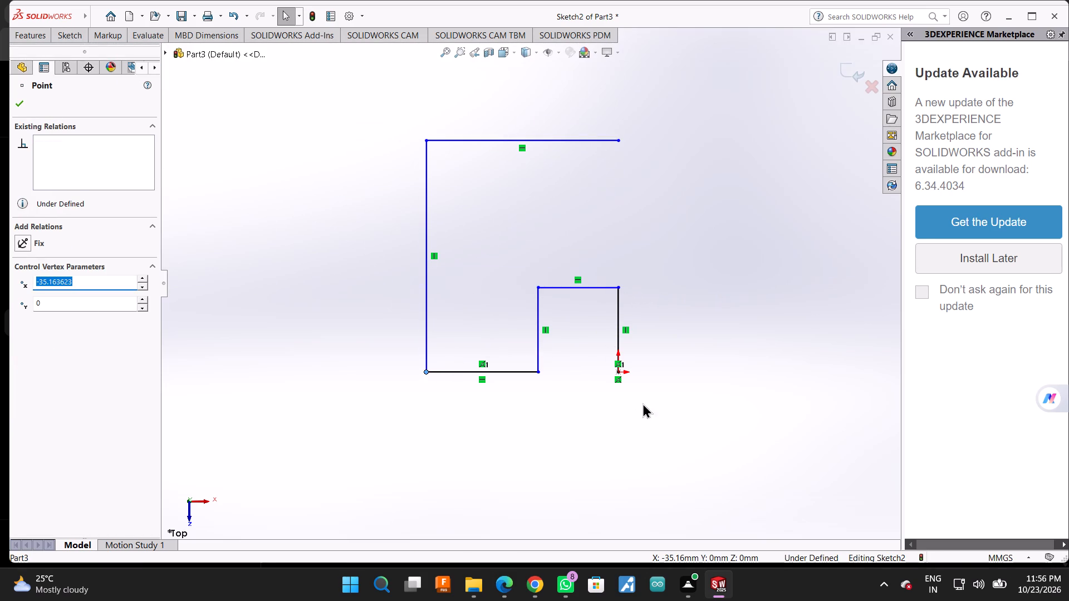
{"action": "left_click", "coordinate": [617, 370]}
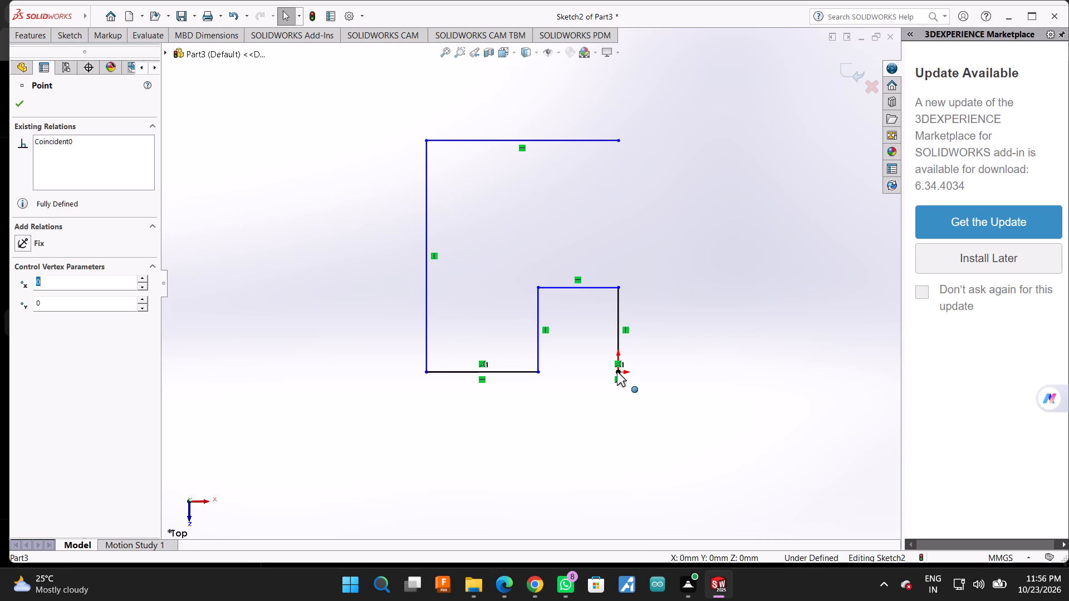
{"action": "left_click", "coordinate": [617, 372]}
Dimension the horizontal distance from the profile's lower-left corner to the origin as 46/2 (23 mm), placed below the profile.
{"action": "left_click", "coordinate": [58, 41]}
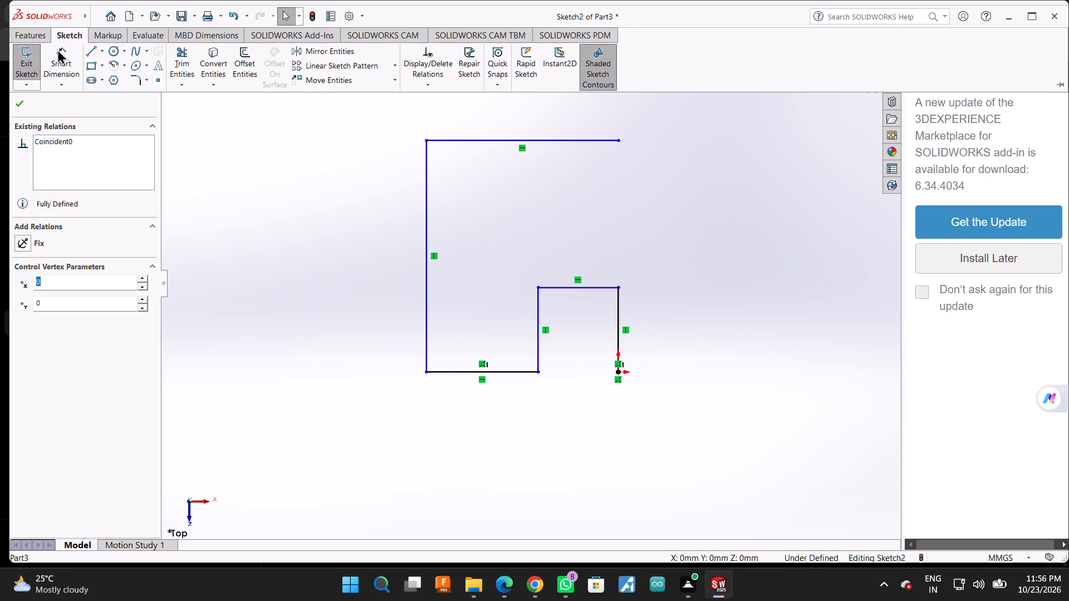
{"action": "left_click", "coordinate": [55, 59]}
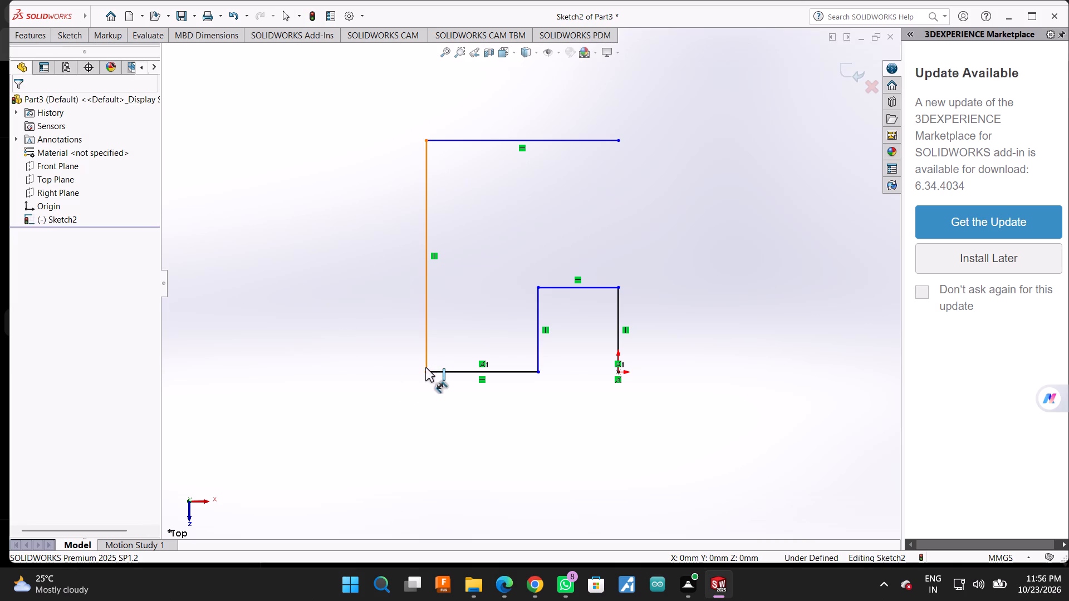
{"action": "left_click", "coordinate": [425, 372]}
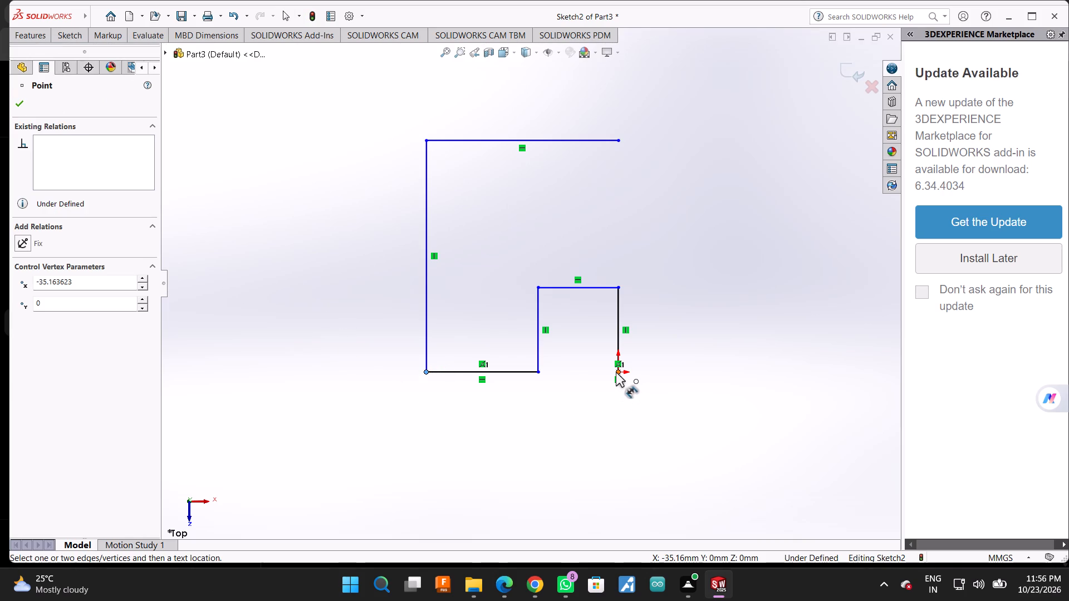
{"action": "left_click", "coordinate": [616, 372]}
{"action": "left_click", "coordinate": [600, 436]}
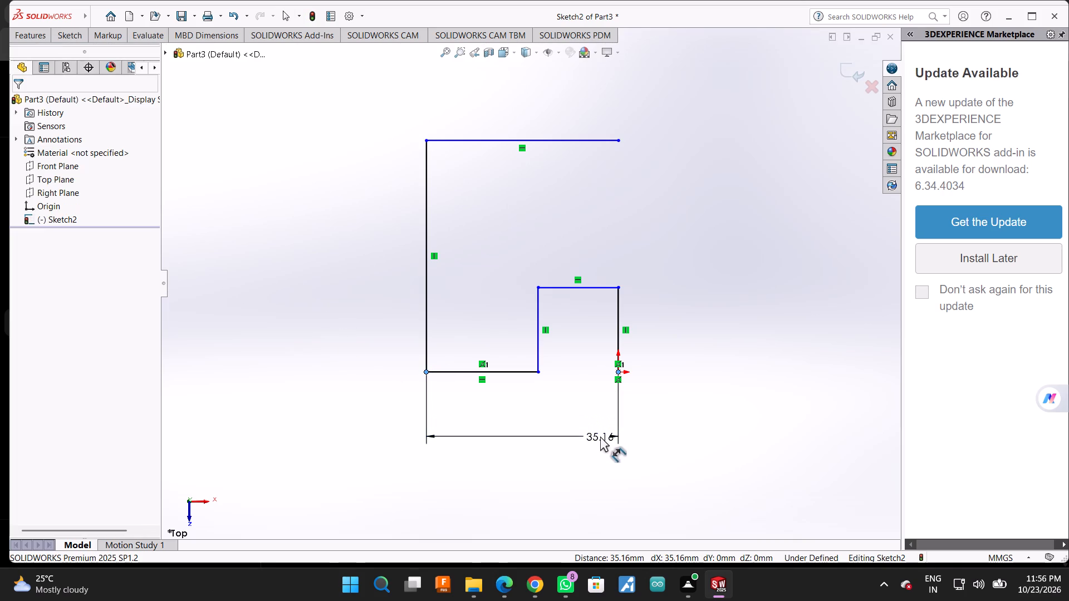
{"action": "type", "text": "46"}
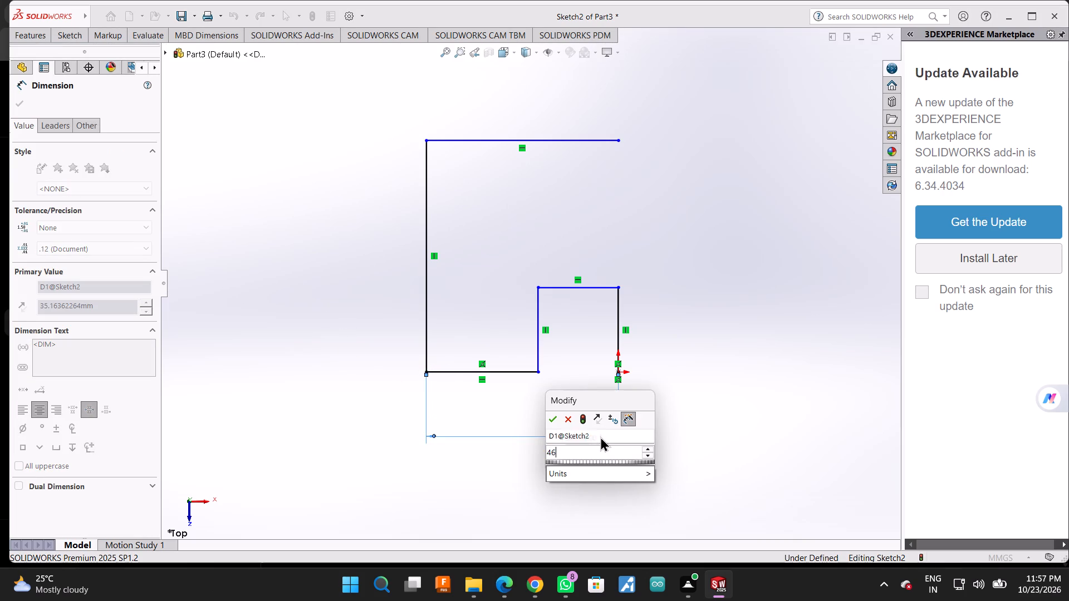
{"action": "type", "text": "/2"}
{"action": "key", "text": "Return"}
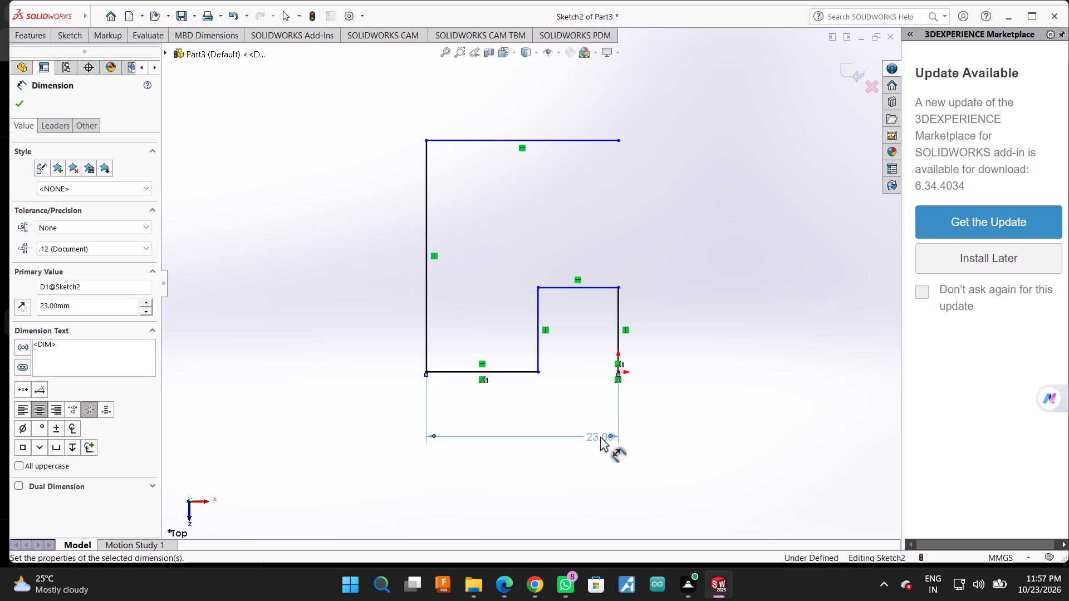
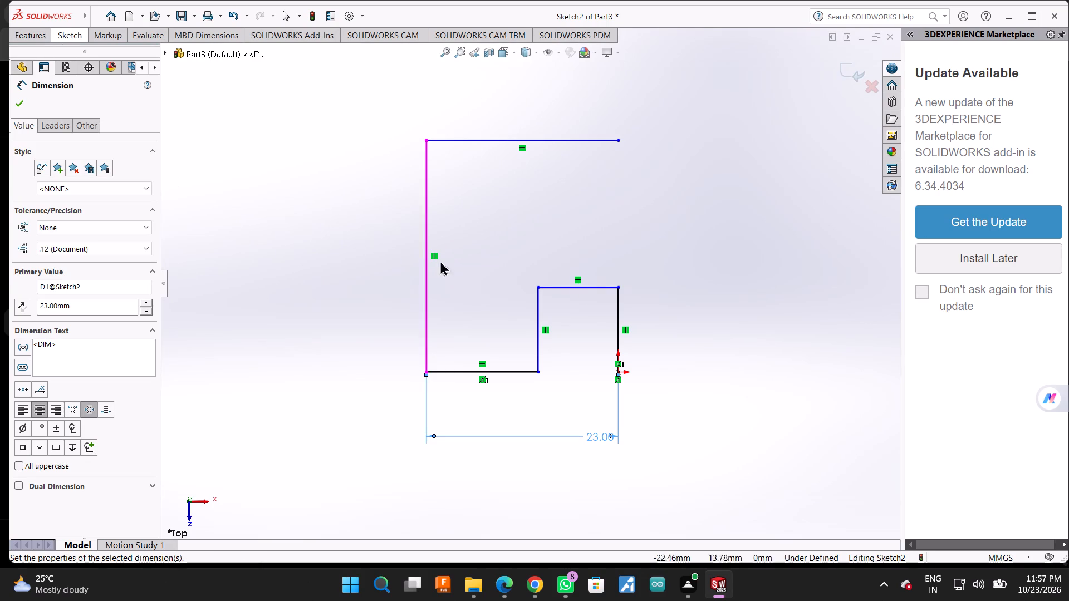
Dimension the short horizontal line at the top of the notch as 19/2 (9.5 mm), placed below the profile.
{"action": "left_click", "coordinate": [67, 34]}
{"action": "left_click", "coordinate": [54, 53]}
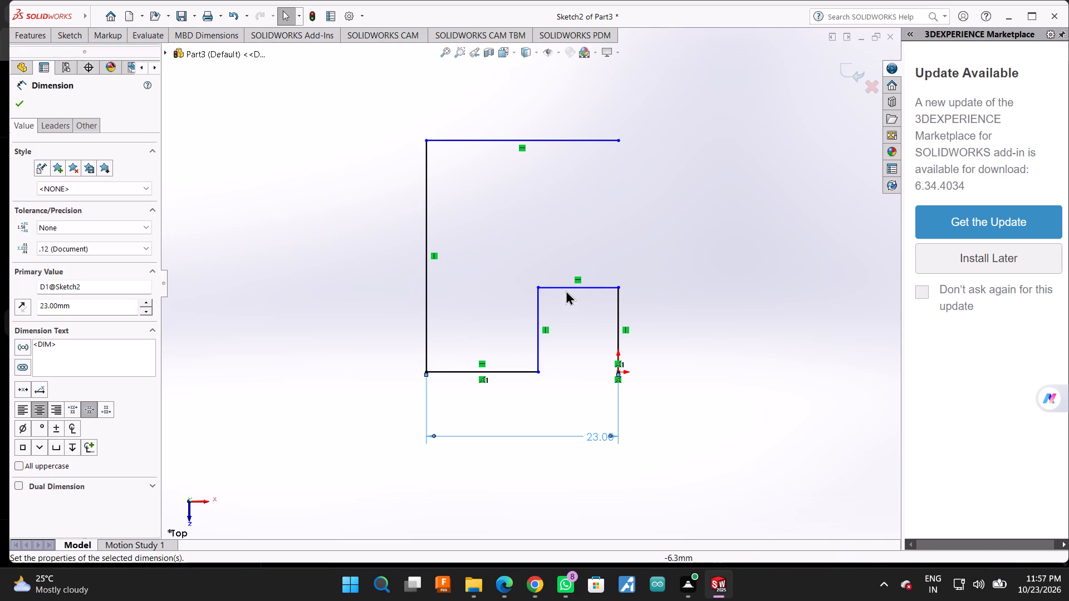
{"action": "left_click", "coordinate": [566, 286]}
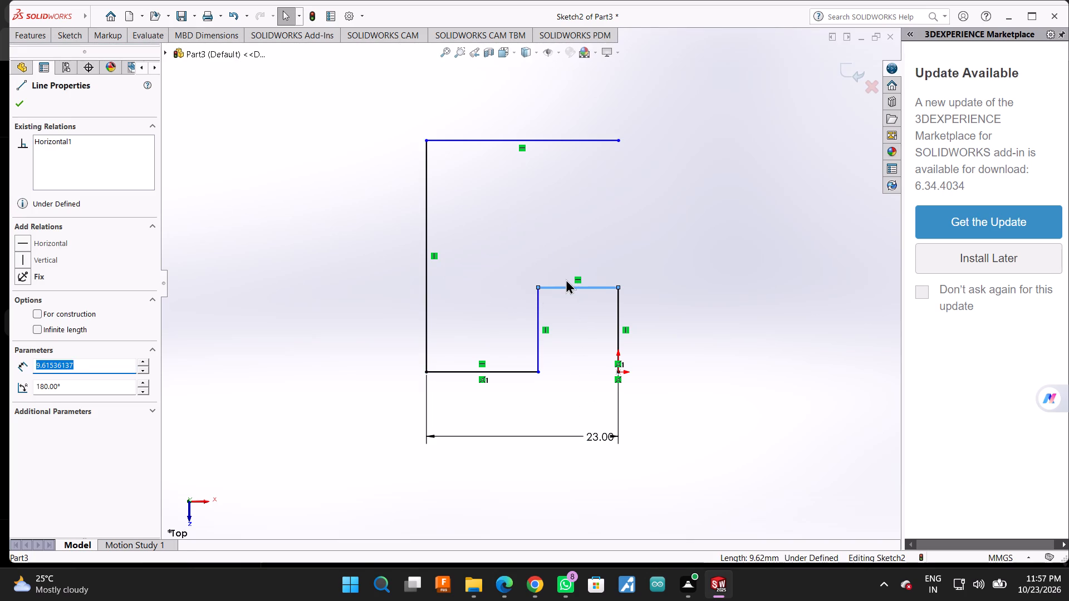
{"action": "left_click", "coordinate": [566, 288]}
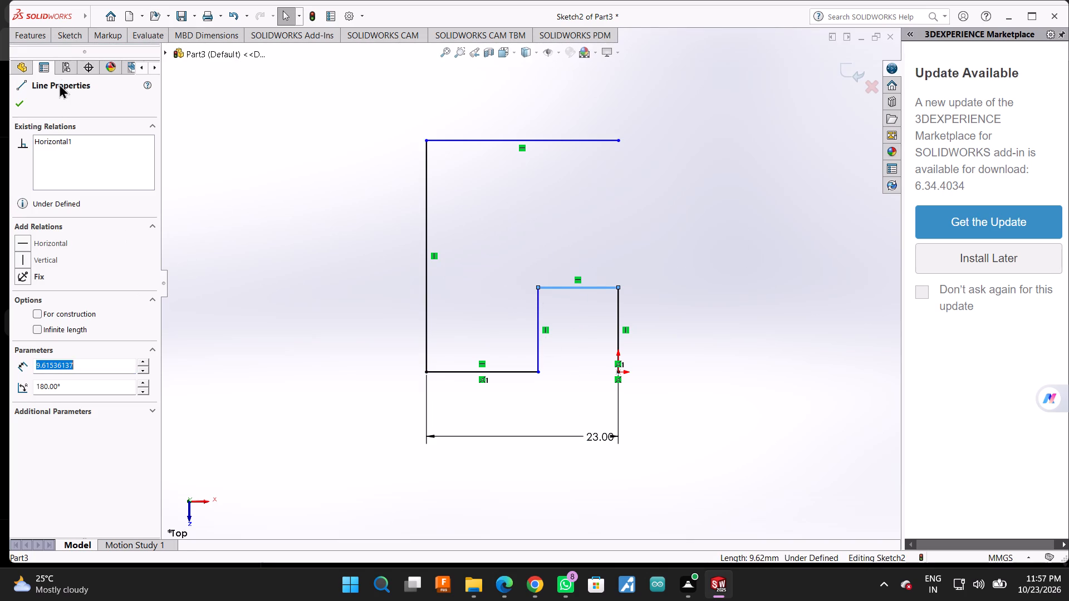
{"action": "left_click", "coordinate": [60, 35]}
{"action": "left_click", "coordinate": [71, 47]}
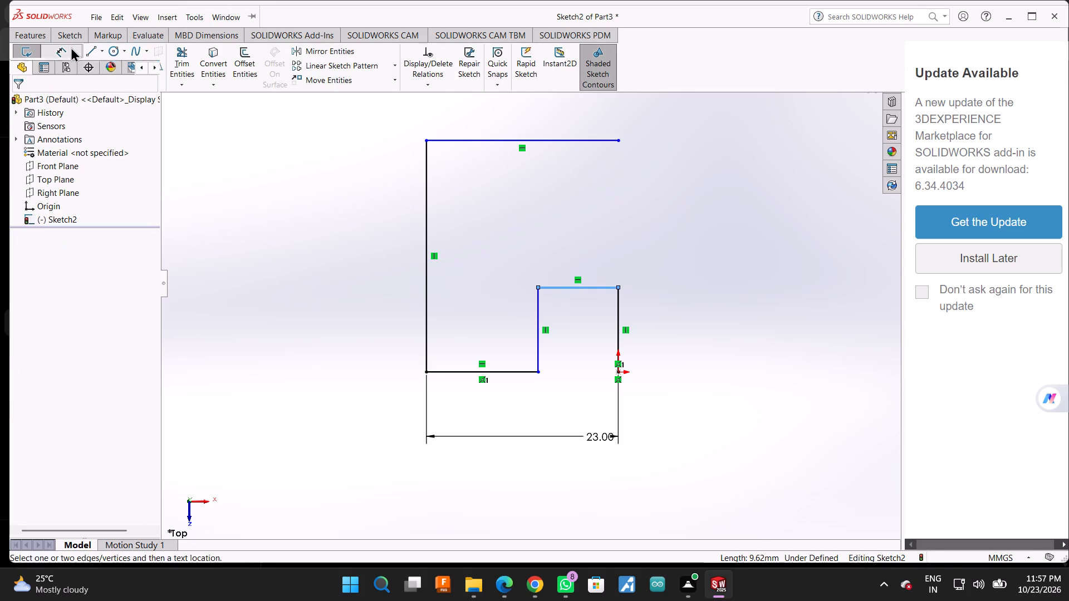
{"action": "left_click", "coordinate": [568, 287]}
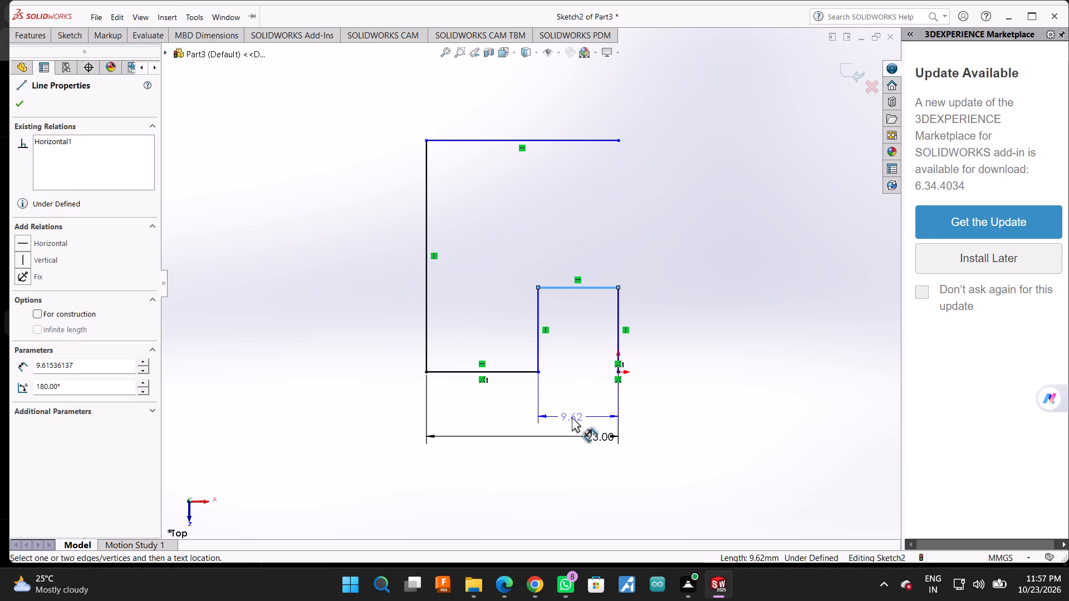
{"action": "left_click", "coordinate": [572, 417]}
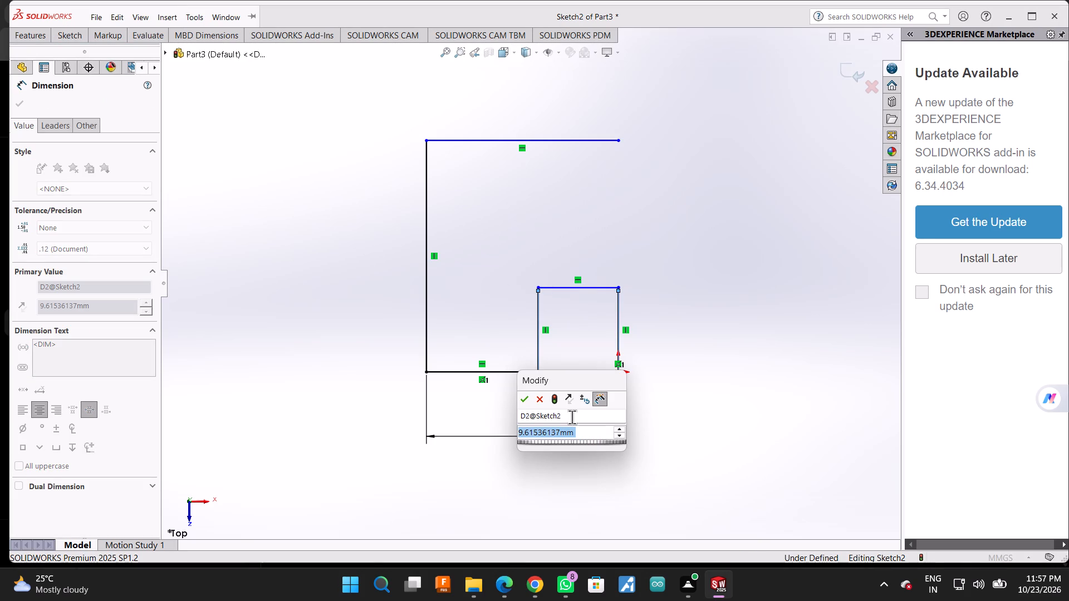
{"action": "type", "text": "19/"}
{"action": "key", "text": "2"}
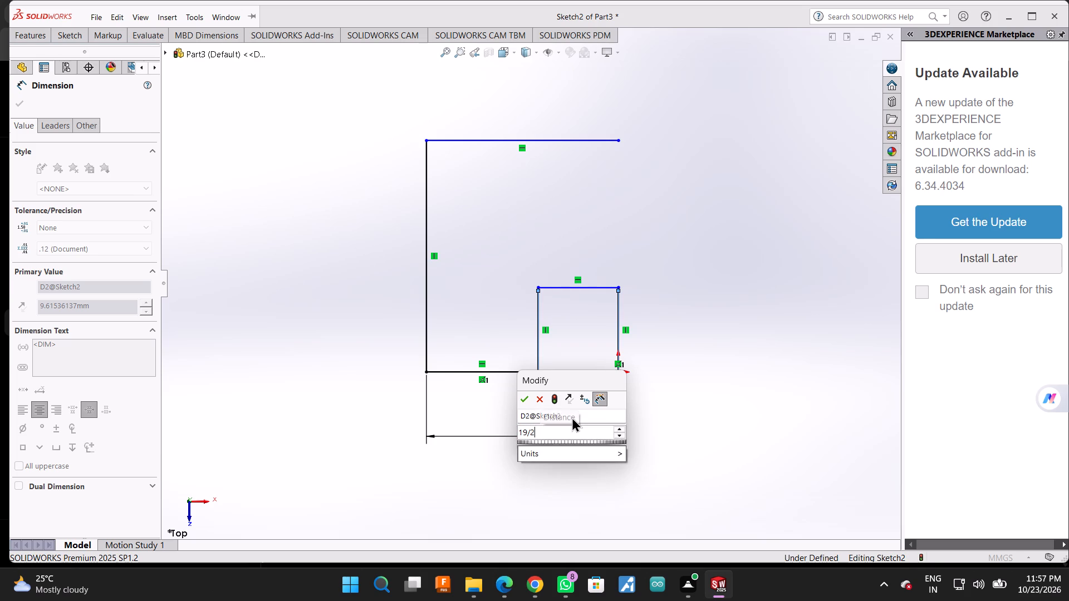
{"action": "key", "text": "Return"}
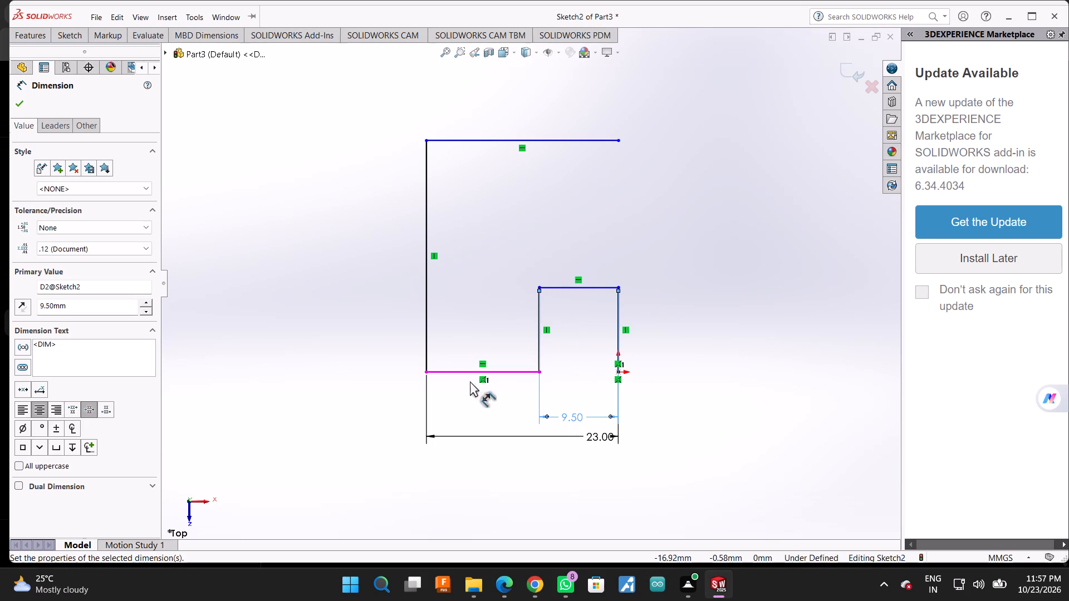
Add a driven dimension for the bottom horizontal line beside the notch, aligned with the 9.5 mm dimension.
{"action": "left_click", "coordinate": [486, 375]}
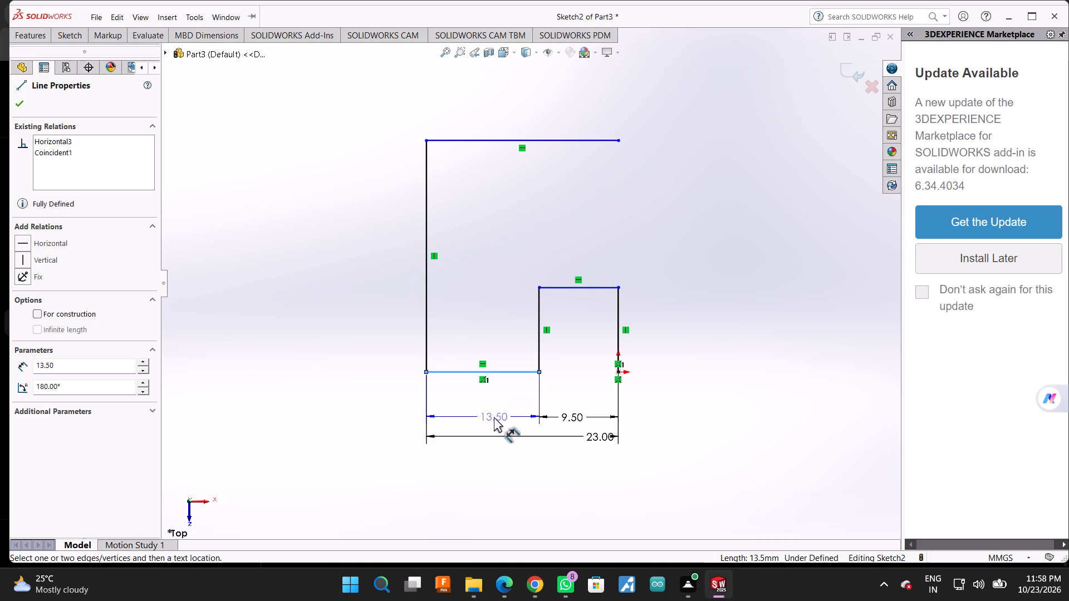
{"action": "left_click", "coordinate": [494, 417]}
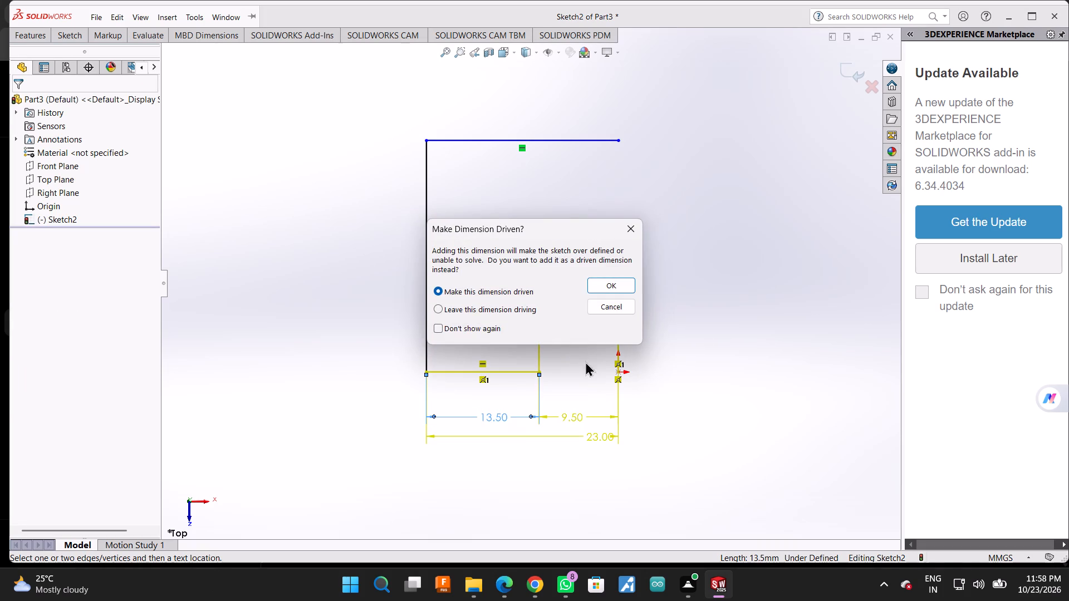
{"action": "left_click", "coordinate": [630, 288]}
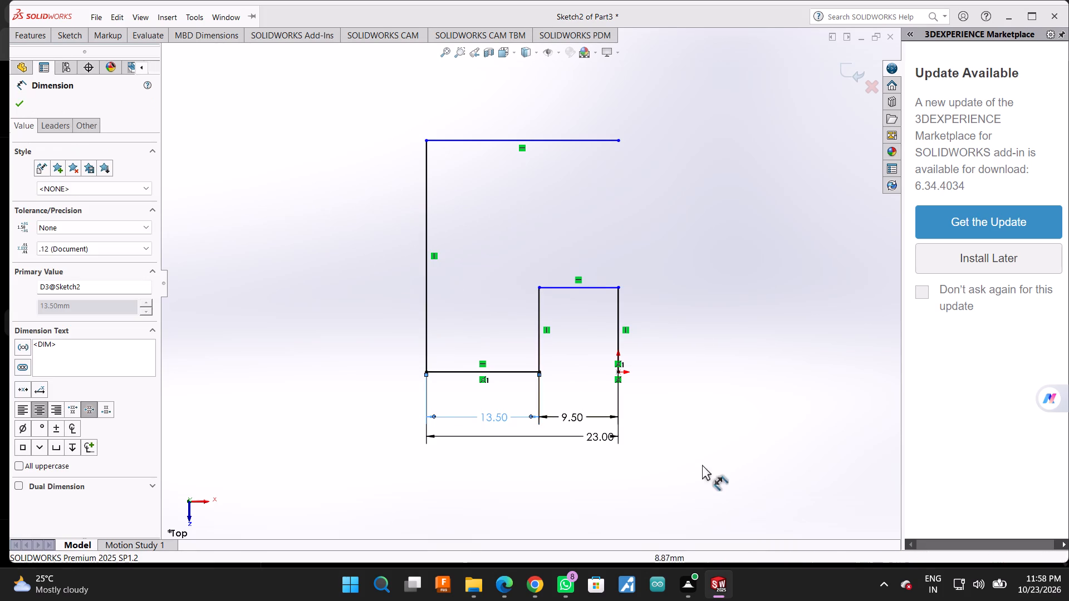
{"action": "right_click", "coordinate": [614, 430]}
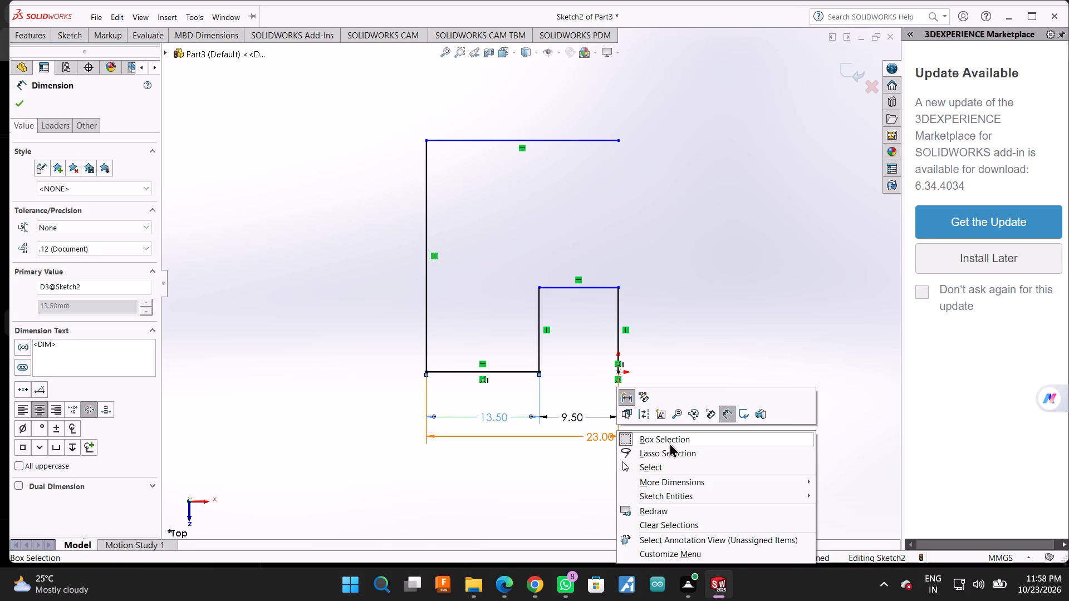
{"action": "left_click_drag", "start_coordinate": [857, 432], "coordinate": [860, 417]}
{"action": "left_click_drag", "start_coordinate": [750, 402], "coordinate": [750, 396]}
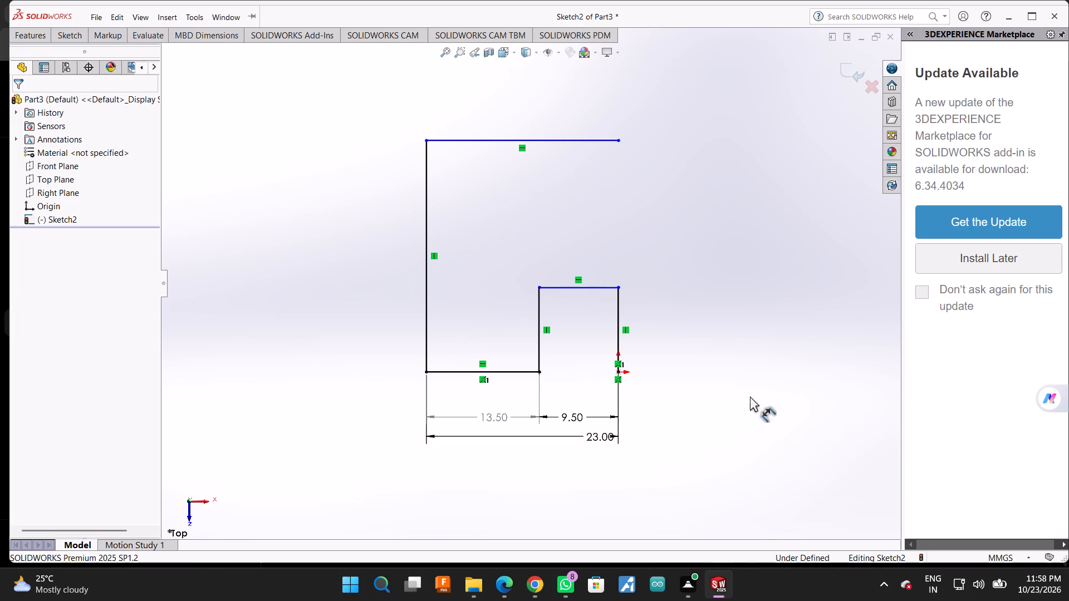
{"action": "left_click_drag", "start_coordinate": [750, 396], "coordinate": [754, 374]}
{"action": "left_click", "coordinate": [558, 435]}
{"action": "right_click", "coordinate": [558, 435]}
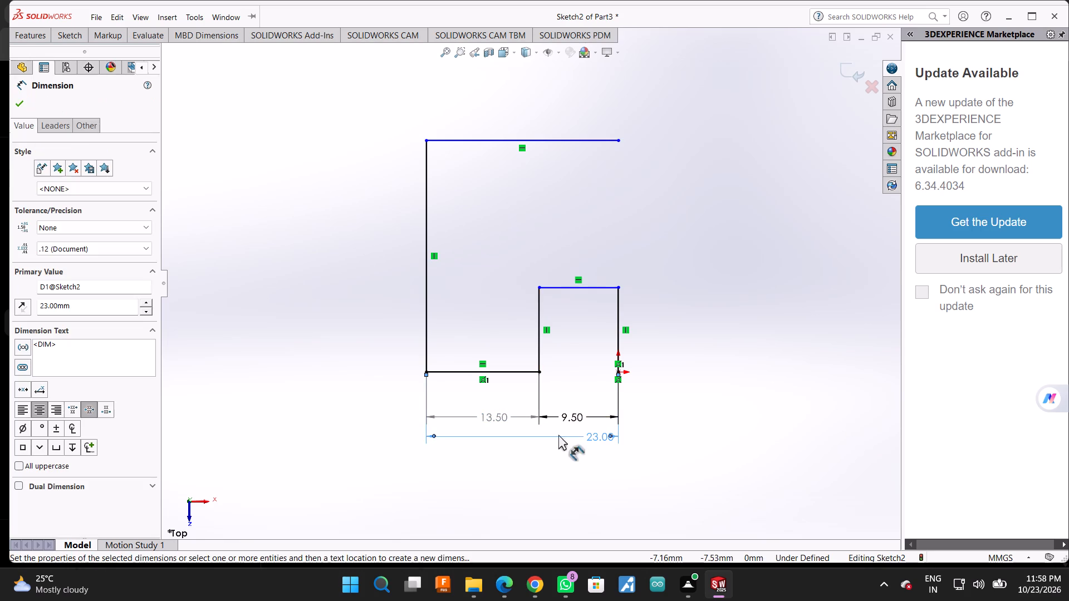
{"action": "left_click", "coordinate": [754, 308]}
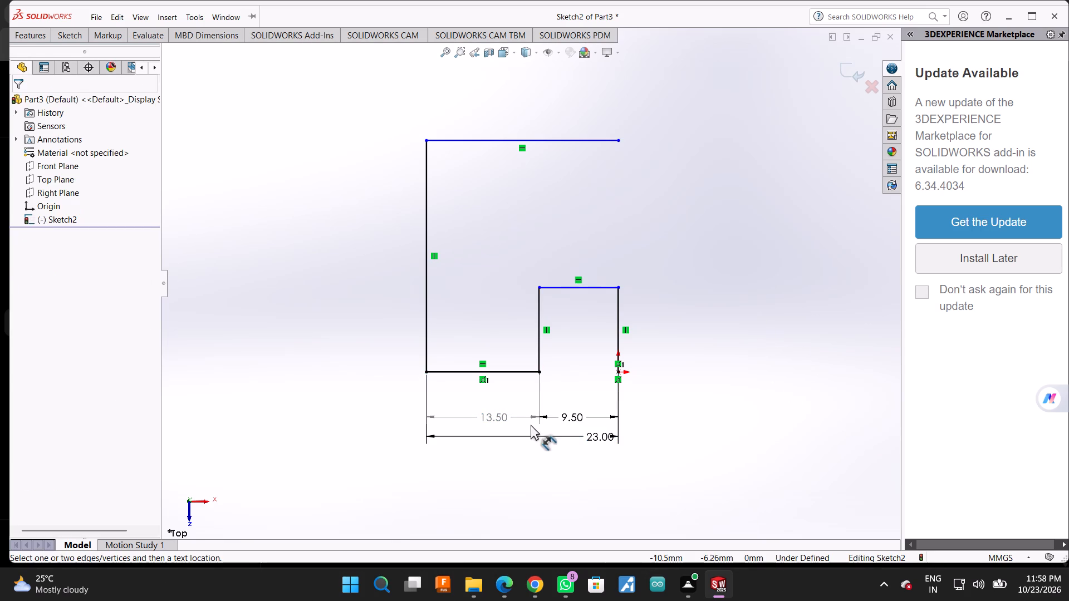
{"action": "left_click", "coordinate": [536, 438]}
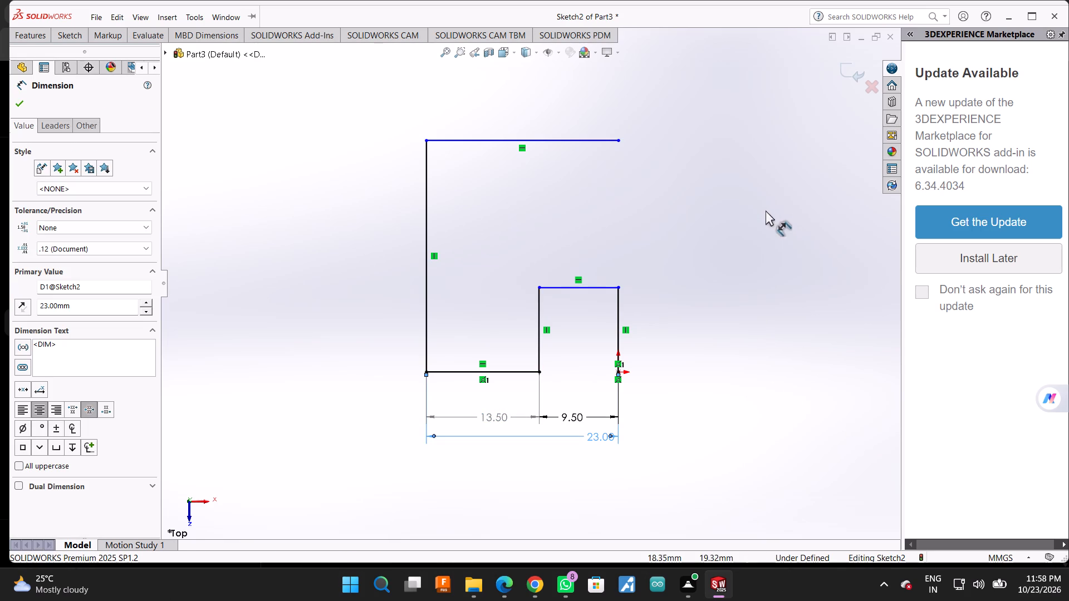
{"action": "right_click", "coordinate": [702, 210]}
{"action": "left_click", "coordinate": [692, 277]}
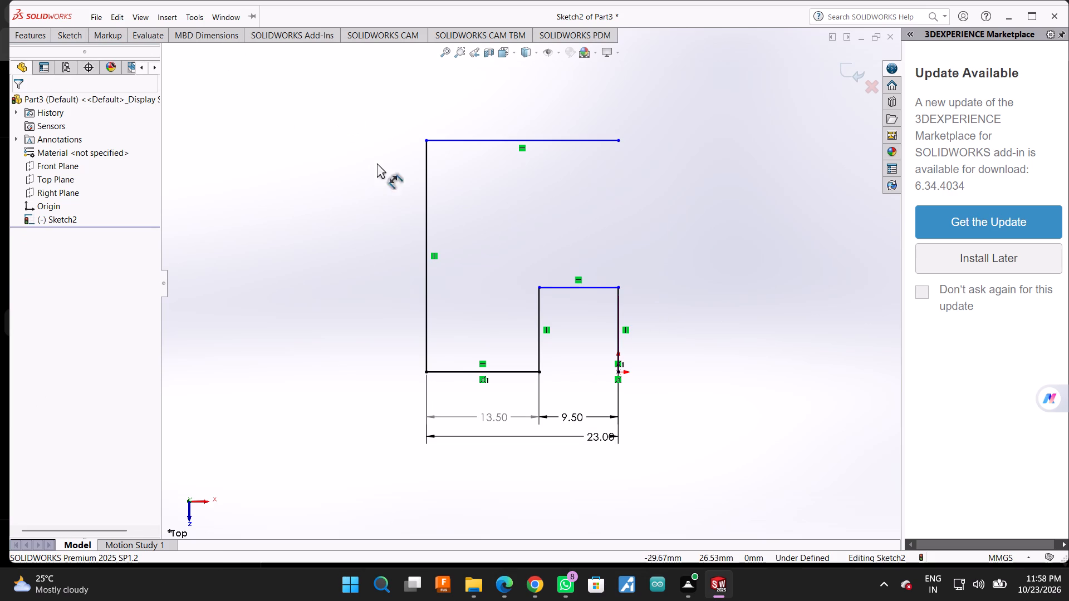
Dimension the long outer vertical line as 100 mm, placed outside the profile.
{"action": "left_click", "coordinate": [428, 199]}
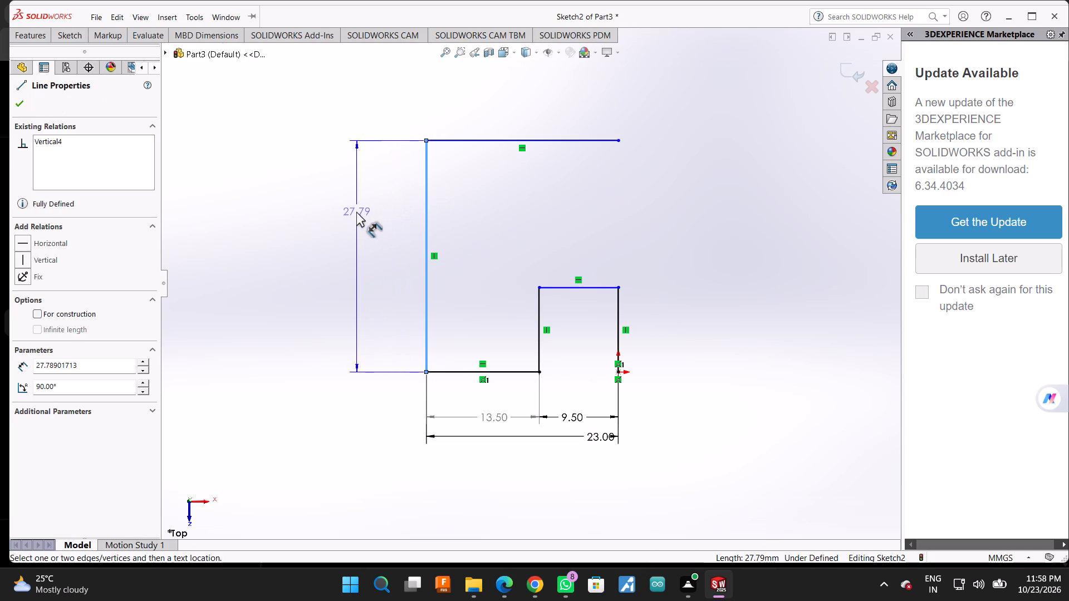
{"action": "left_click", "coordinate": [356, 211]}
{"action": "type", "text": "100"}
{"action": "key", "text": "Return"}
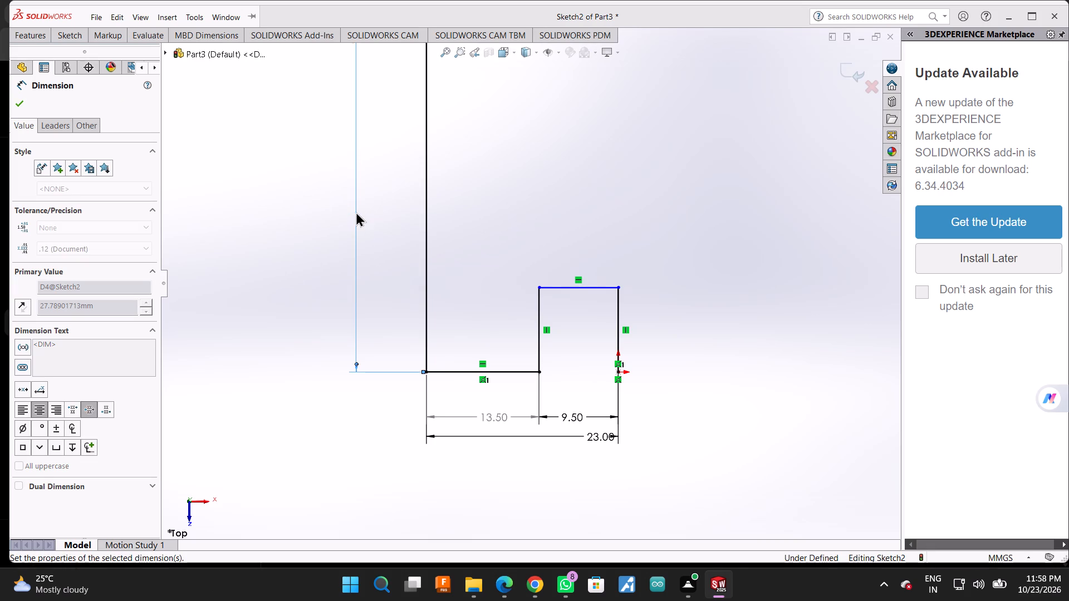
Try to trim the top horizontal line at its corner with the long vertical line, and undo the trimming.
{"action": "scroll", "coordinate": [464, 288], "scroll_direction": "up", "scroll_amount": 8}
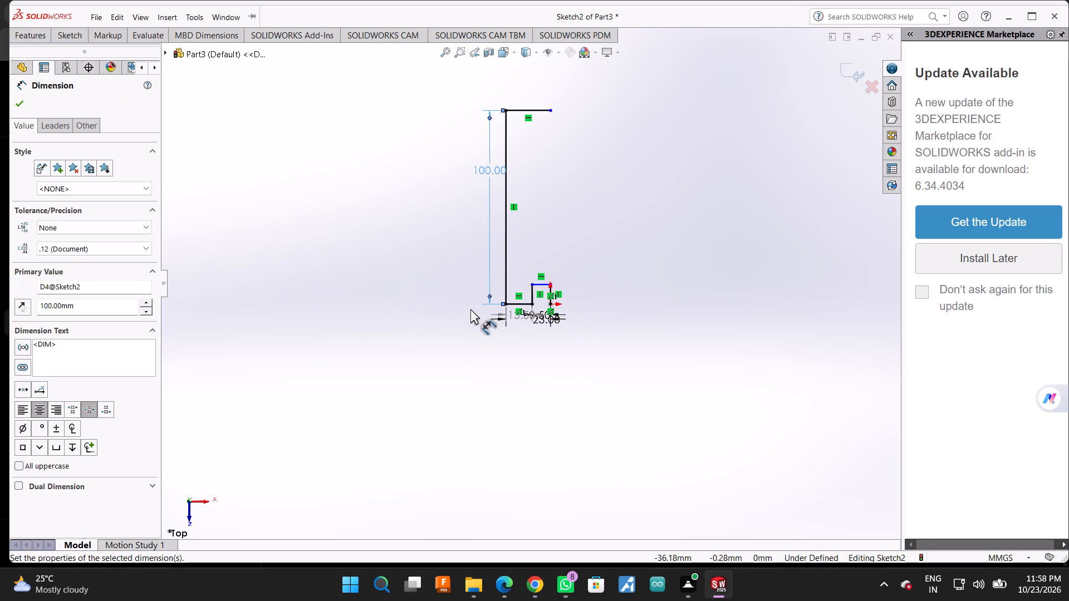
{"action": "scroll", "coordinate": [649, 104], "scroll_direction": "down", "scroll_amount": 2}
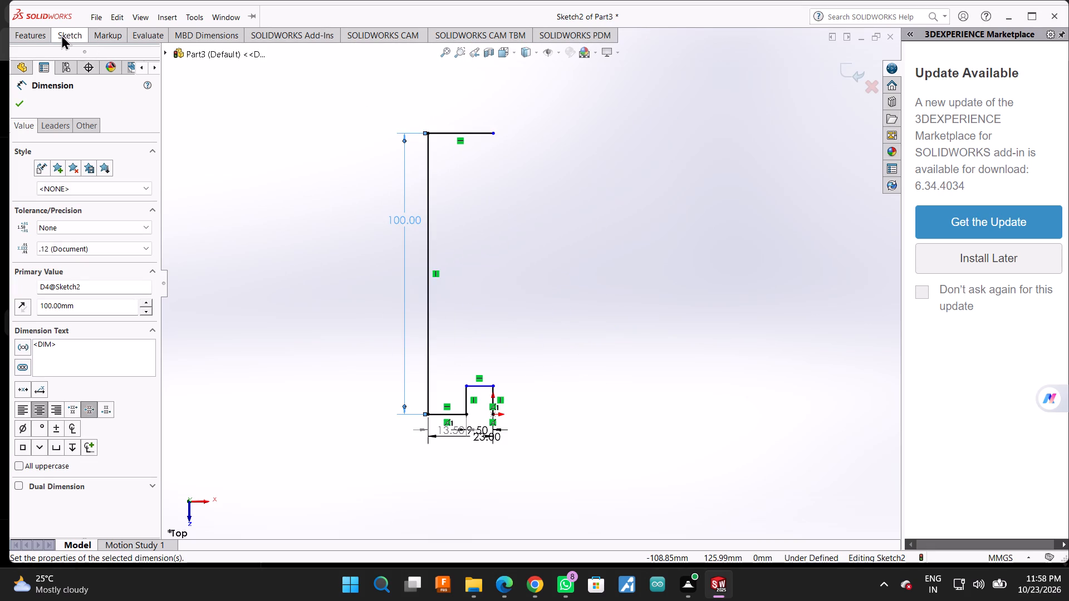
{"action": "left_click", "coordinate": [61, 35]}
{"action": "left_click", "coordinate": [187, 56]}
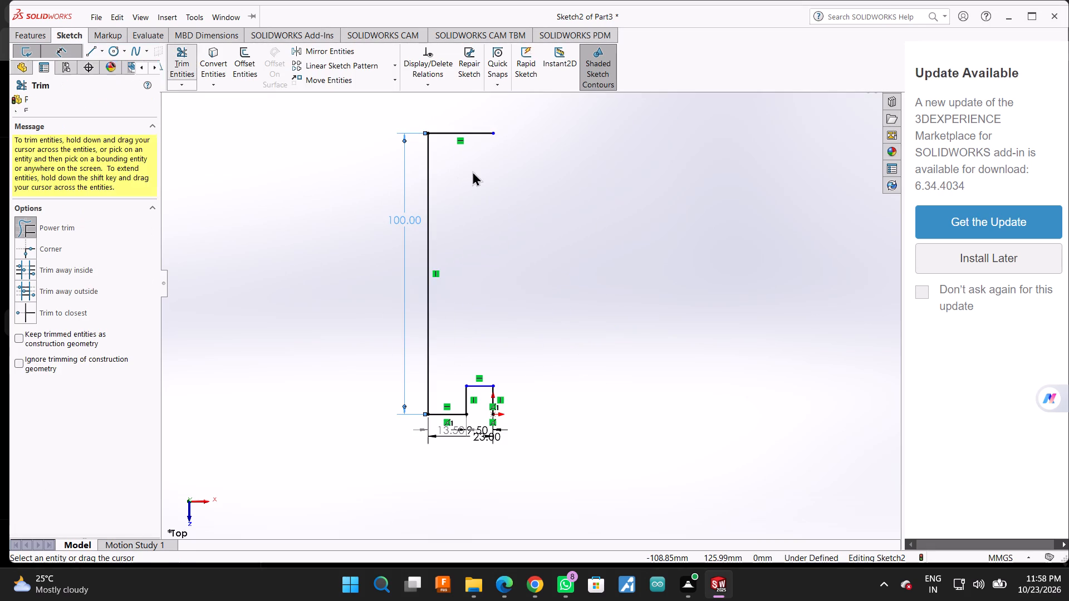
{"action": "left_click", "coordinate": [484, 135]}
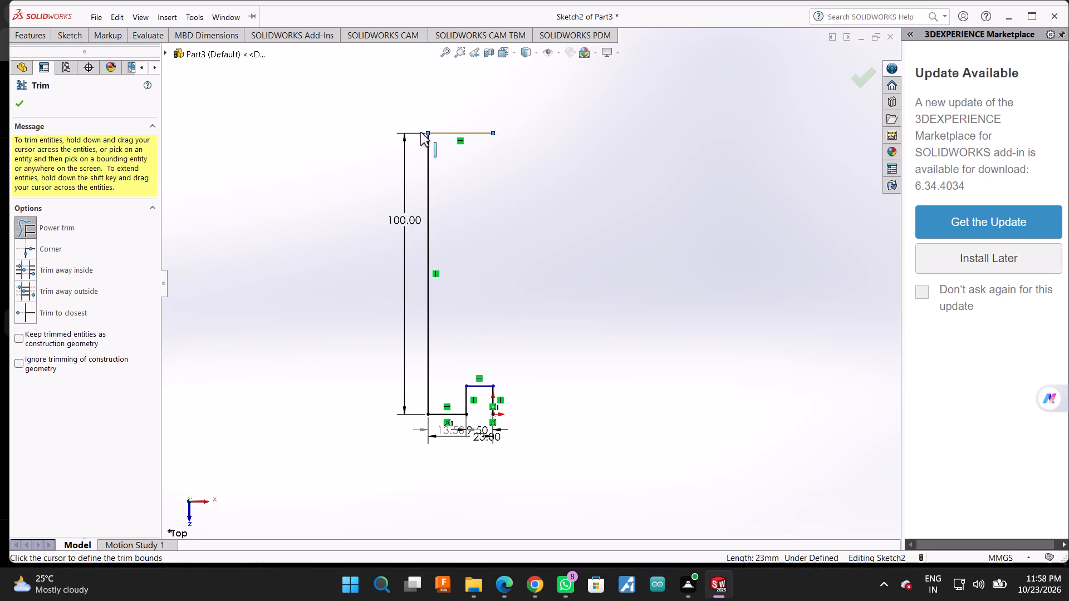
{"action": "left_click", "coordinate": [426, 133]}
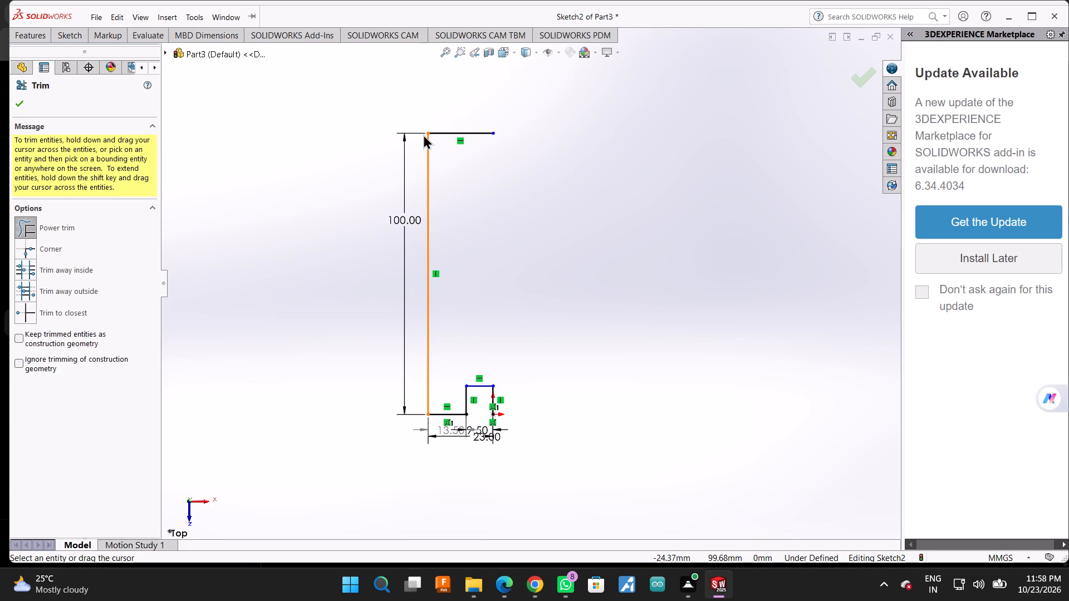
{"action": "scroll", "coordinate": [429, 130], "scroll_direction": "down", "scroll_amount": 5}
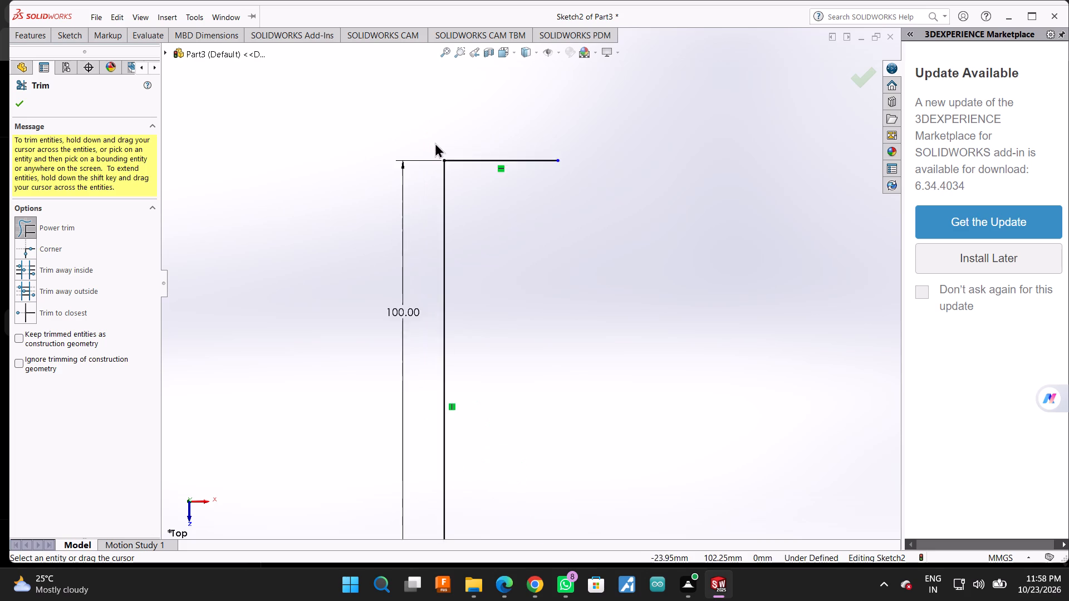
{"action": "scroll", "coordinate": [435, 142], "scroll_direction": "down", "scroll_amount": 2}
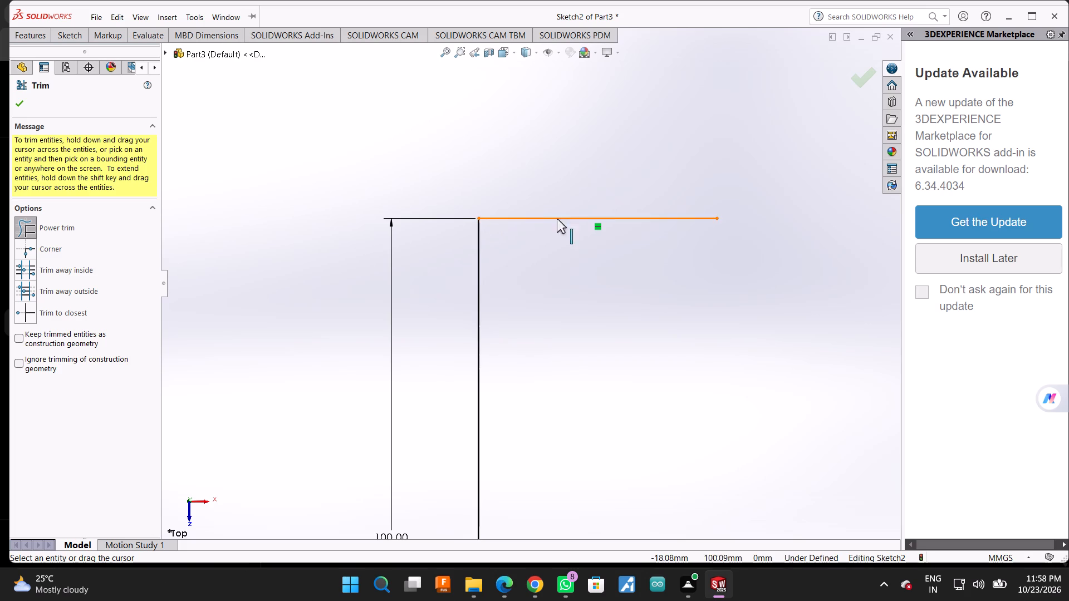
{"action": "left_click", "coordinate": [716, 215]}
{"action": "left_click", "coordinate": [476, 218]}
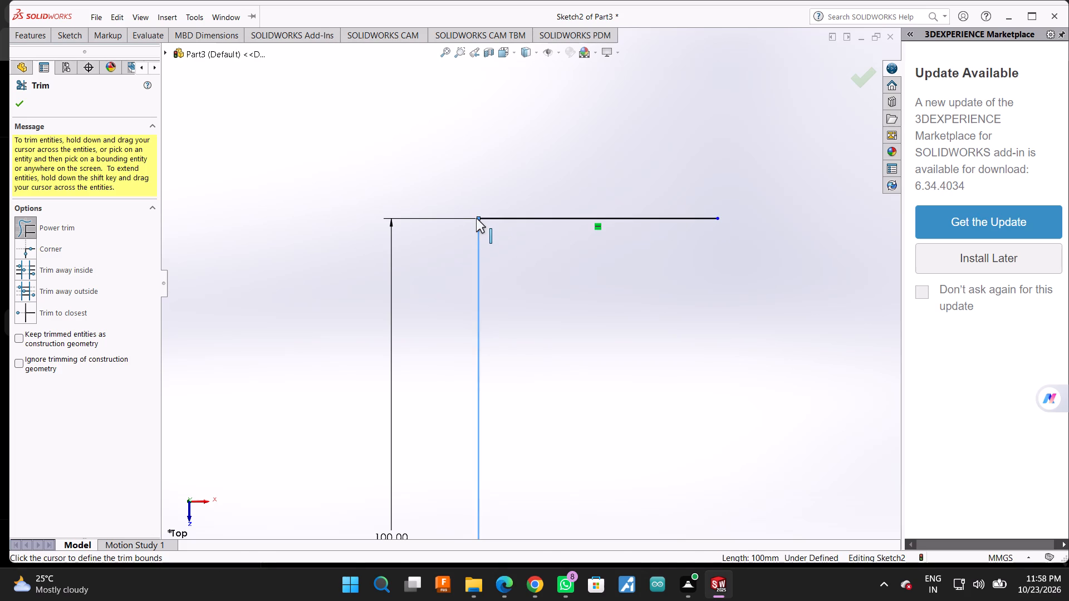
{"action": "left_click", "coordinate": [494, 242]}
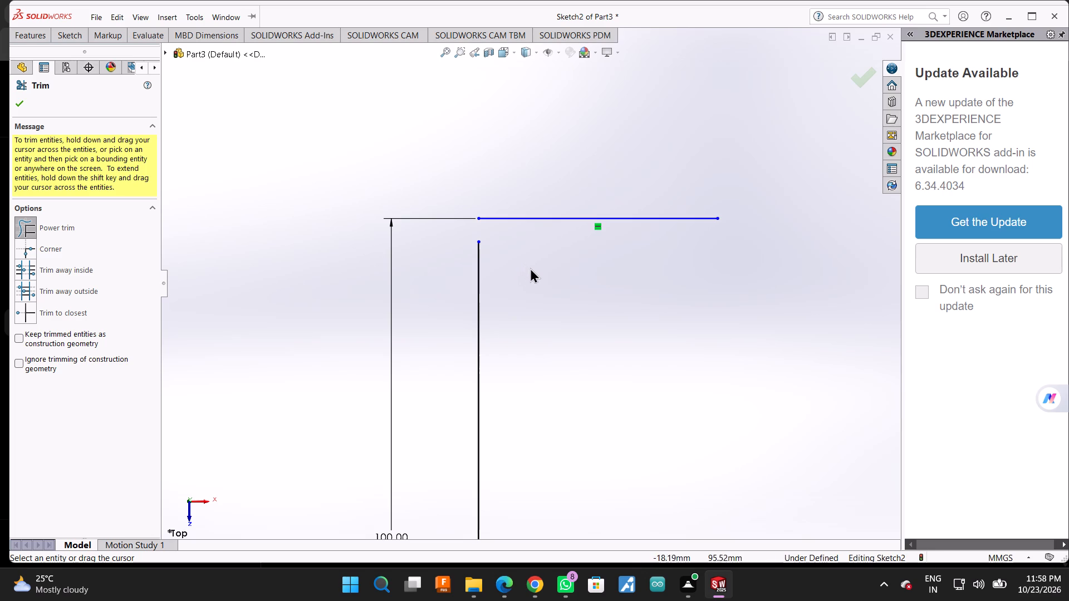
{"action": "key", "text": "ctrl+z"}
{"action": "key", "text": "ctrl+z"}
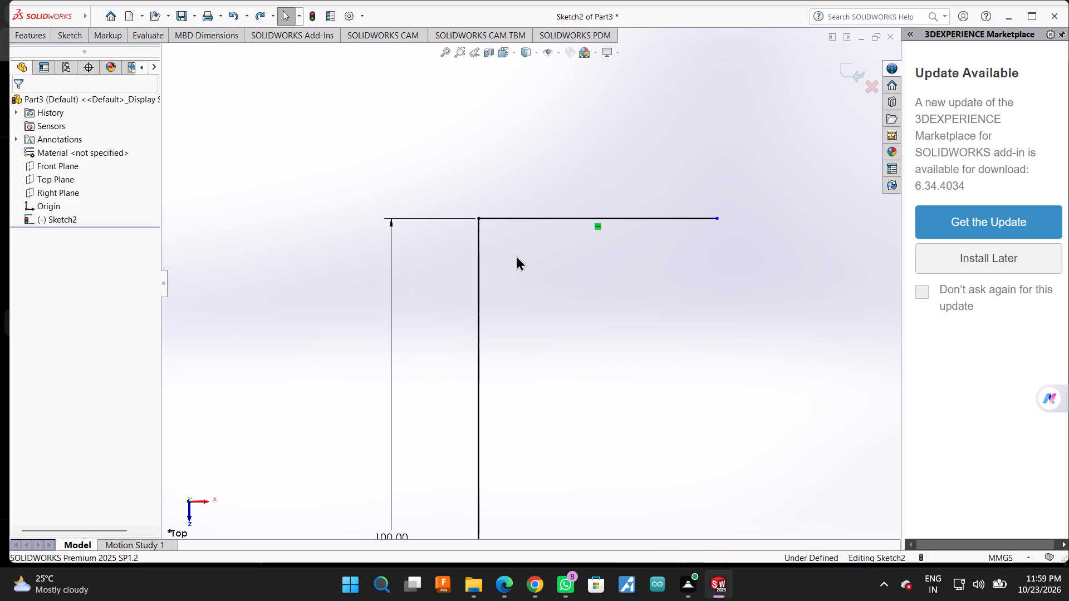
Delete the top horizontal line that starts at the upper end of the 100 mm vertical line.
{"action": "scroll", "coordinate": [498, 249], "scroll_direction": "up", "scroll_amount": 2}
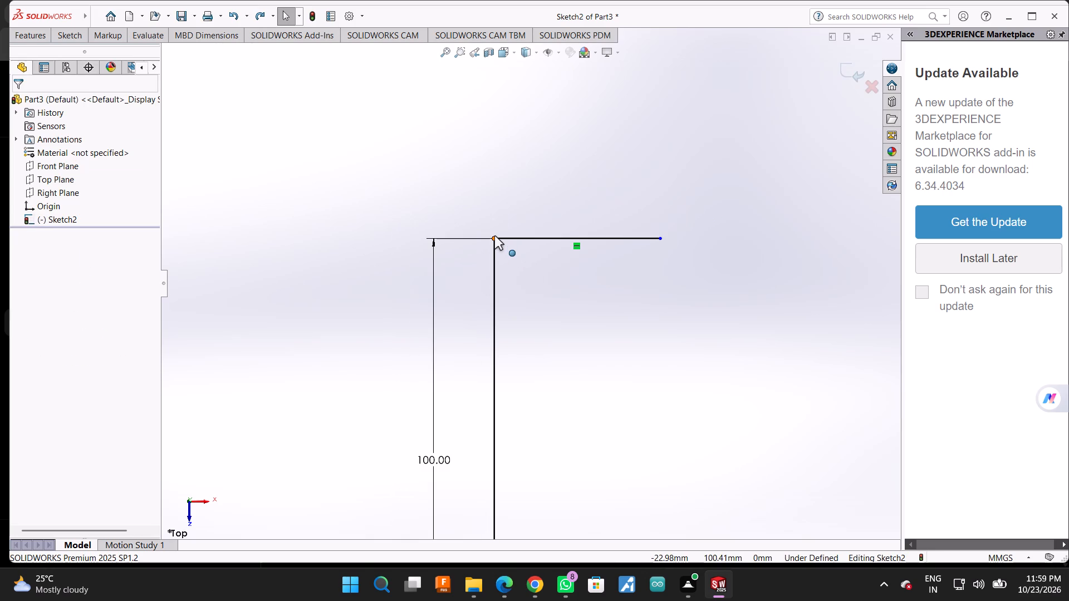
{"action": "left_click", "coordinate": [494, 235]}
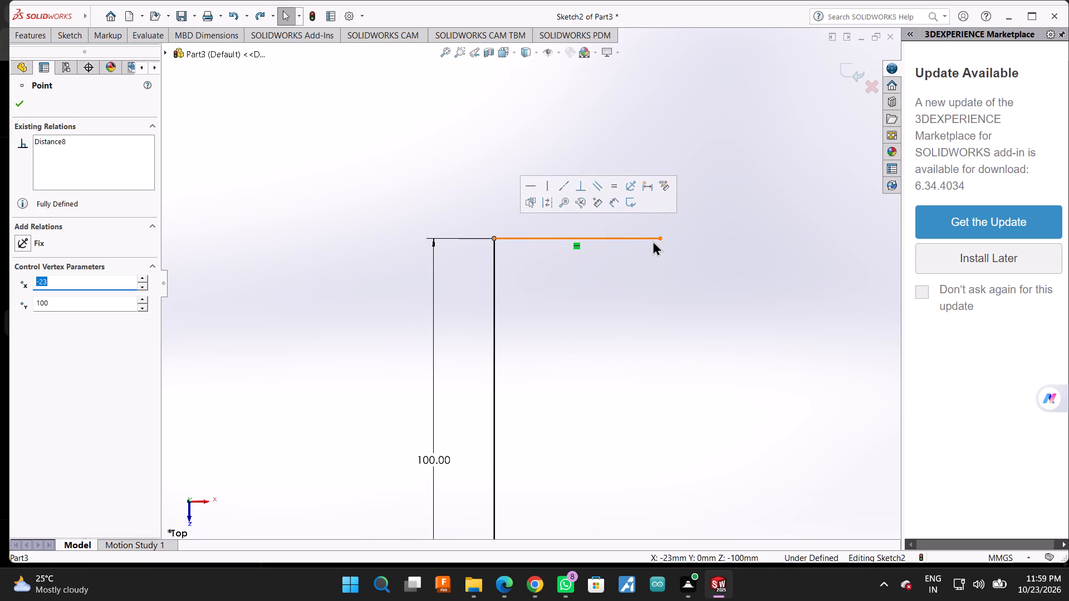
{"action": "left_click", "coordinate": [659, 237]}
{"action": "right_click", "coordinate": [648, 238]}
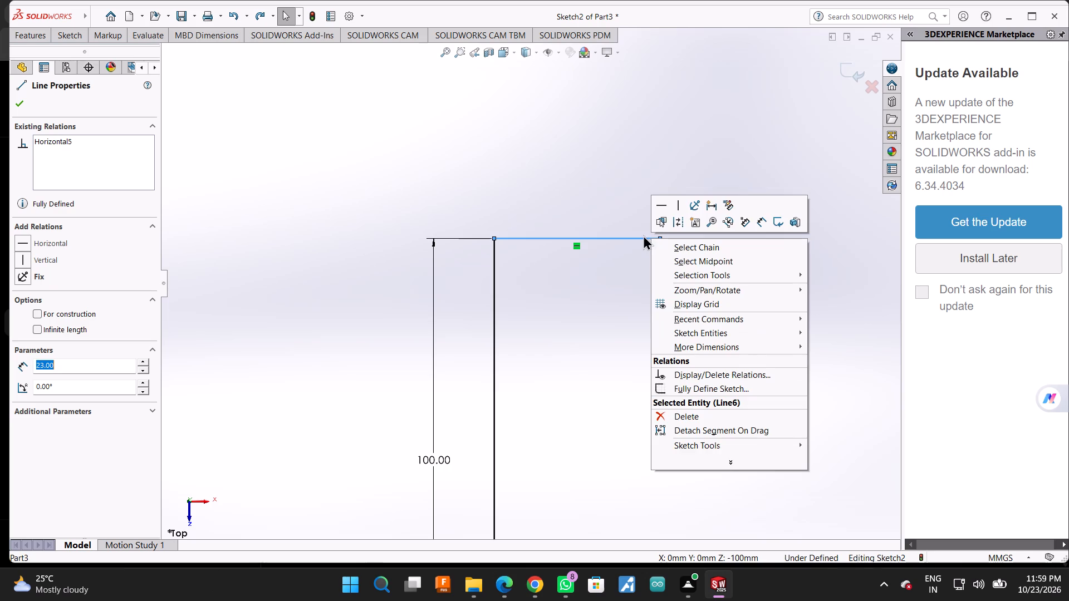
{"action": "left_click", "coordinate": [684, 413]}
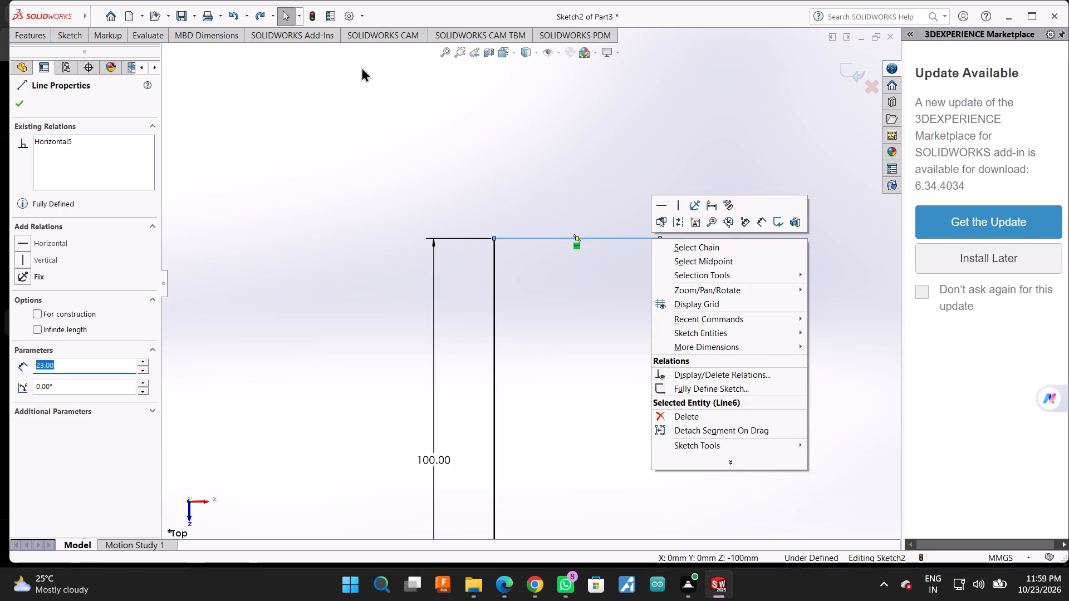
{"action": "left_click", "coordinate": [667, 415]}
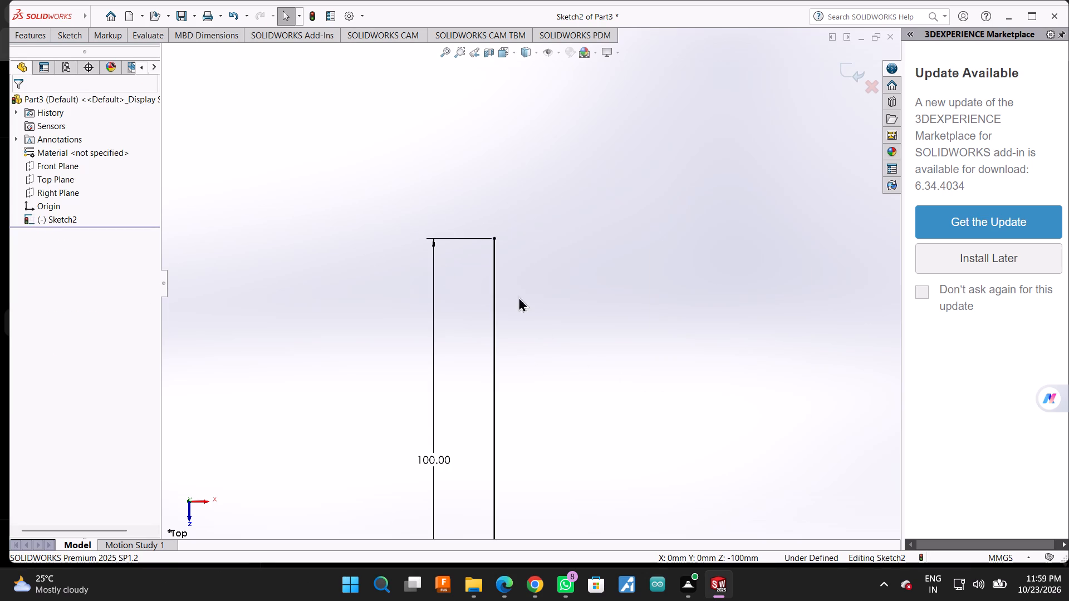
{"action": "scroll", "coordinate": [473, 143], "scroll_direction": "up", "scroll_amount": 3}
{"action": "scroll", "coordinate": [411, 188], "scroll_direction": "up", "scroll_amount": 2}
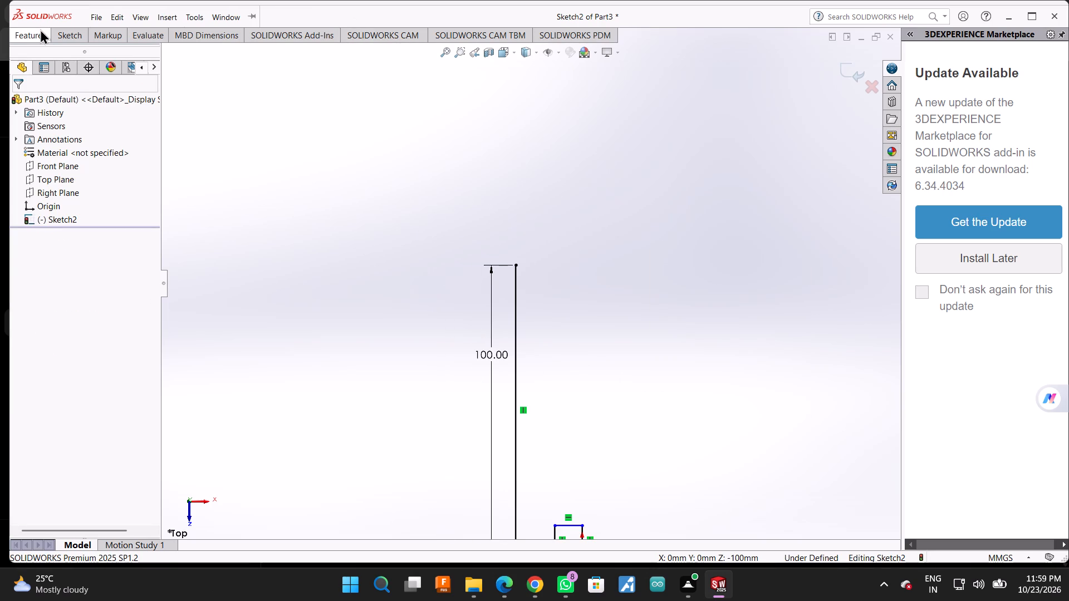
Draw a horizontal line about 51.8 mm long from the upper end of the 100 mm vertical line across the profile.
{"action": "left_click", "coordinate": [40, 29]}
{"action": "left_click", "coordinate": [70, 32]}
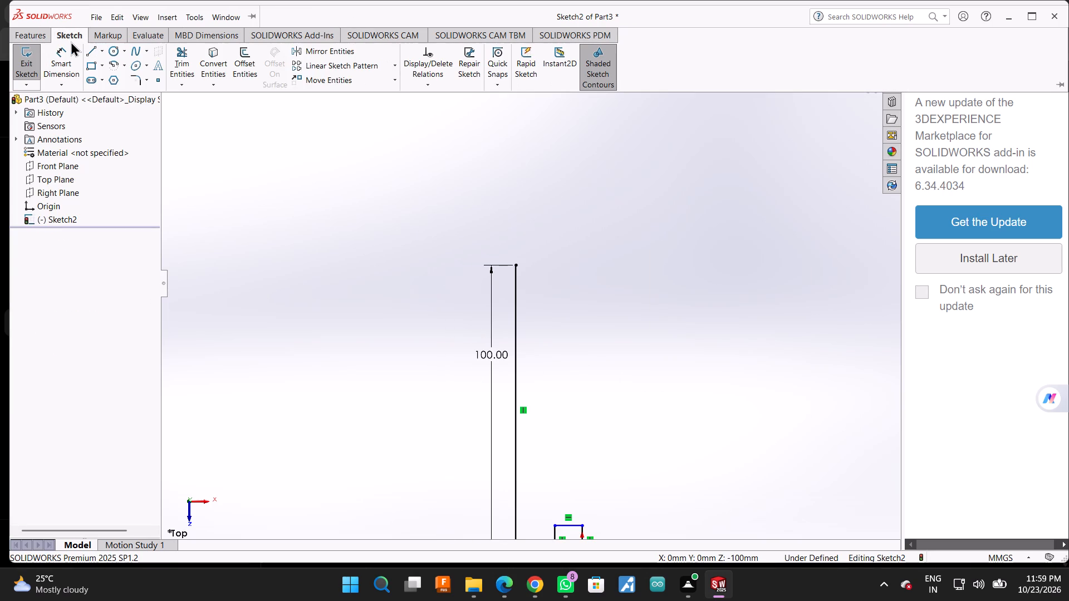
{"action": "left_click", "coordinate": [85, 49]}
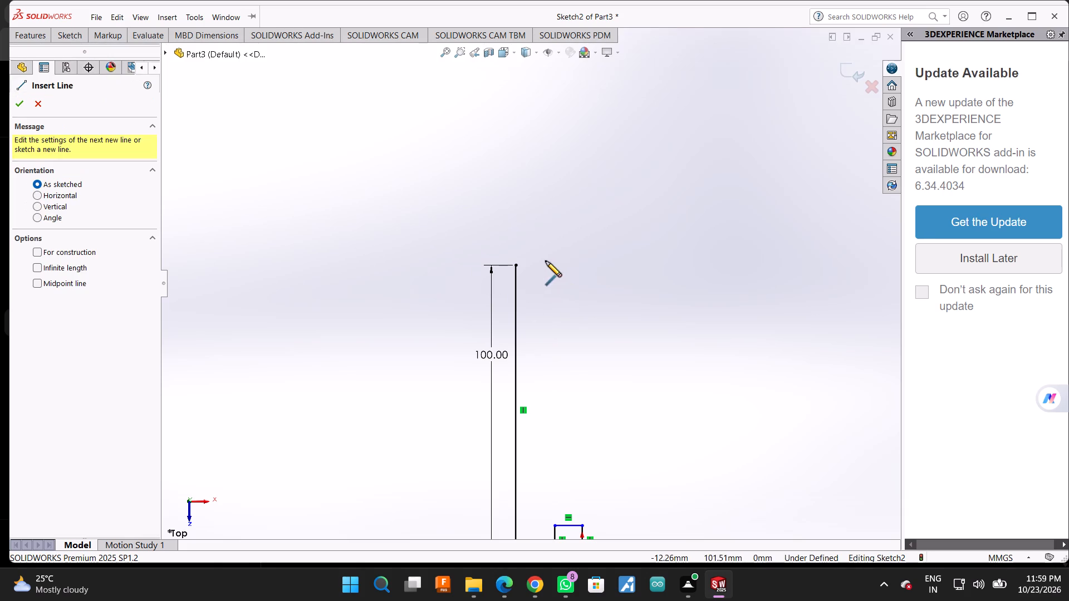
{"action": "left_click", "coordinate": [517, 265]}
{"action": "scroll", "coordinate": [567, 243], "scroll_direction": "up", "scroll_amount": 4}
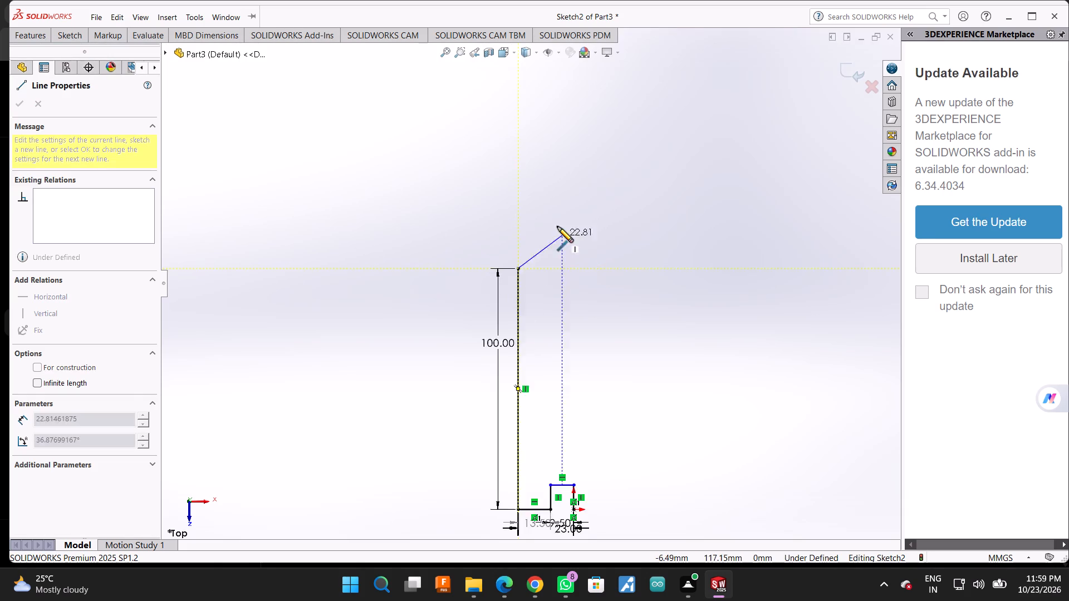
{"action": "scroll", "coordinate": [557, 226], "scroll_direction": "up", "scroll_amount": 6}
{"action": "scroll", "coordinate": [526, 215], "scroll_direction": "down", "scroll_amount": 4}
{"action": "scroll", "coordinate": [536, 298], "scroll_direction": "down", "scroll_amount": 1}
{"action": "type", "text": "46"}
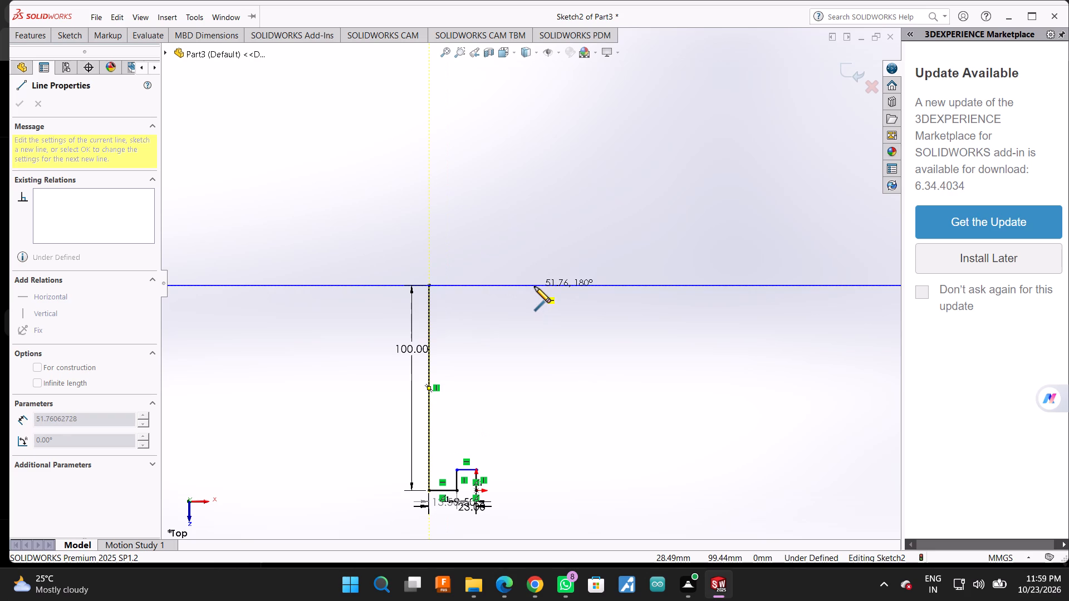
{"action": "left_click", "coordinate": [534, 287]}
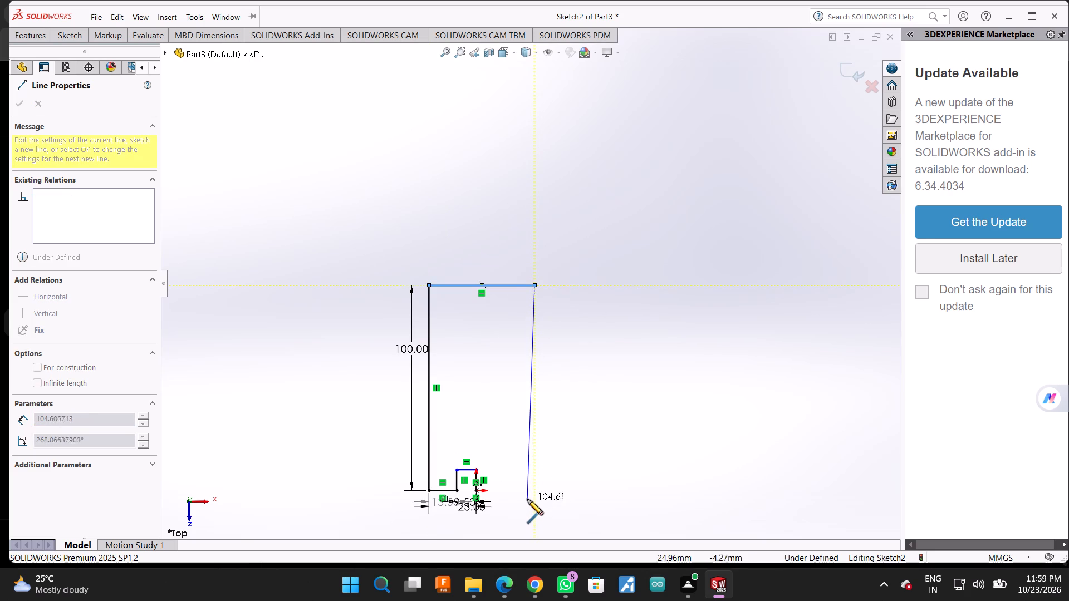
Continue with a vertical line down to the origin's level and a bottom horizontal line about 19.9 mm long back toward the notch.
{"action": "scroll", "coordinate": [527, 494], "scroll_direction": "down", "scroll_amount": 7}
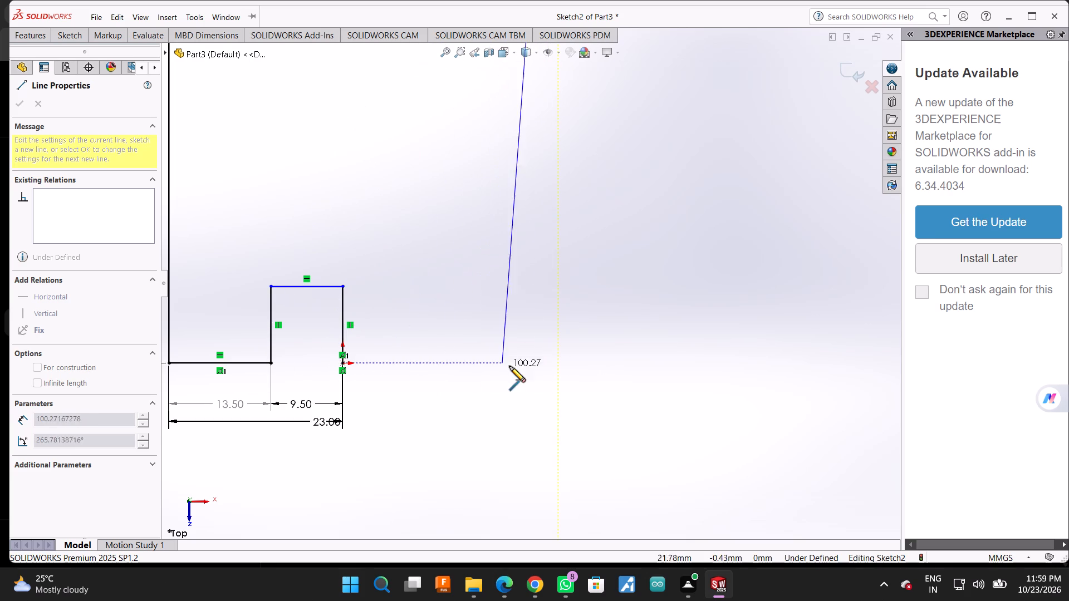
{"action": "left_click", "coordinate": [558, 364]}
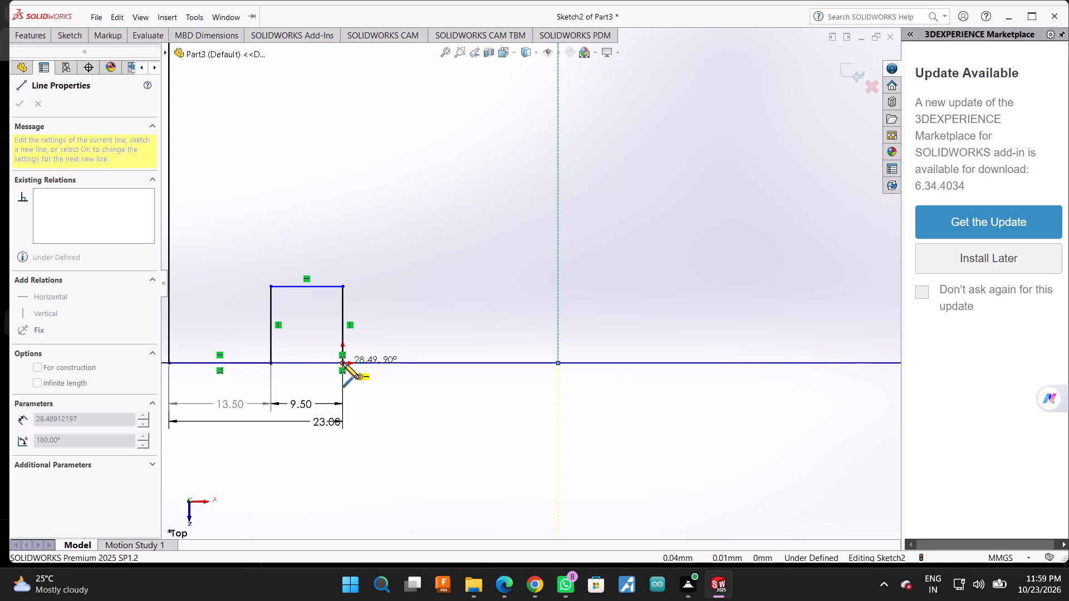
{"action": "left_click", "coordinate": [408, 364]}
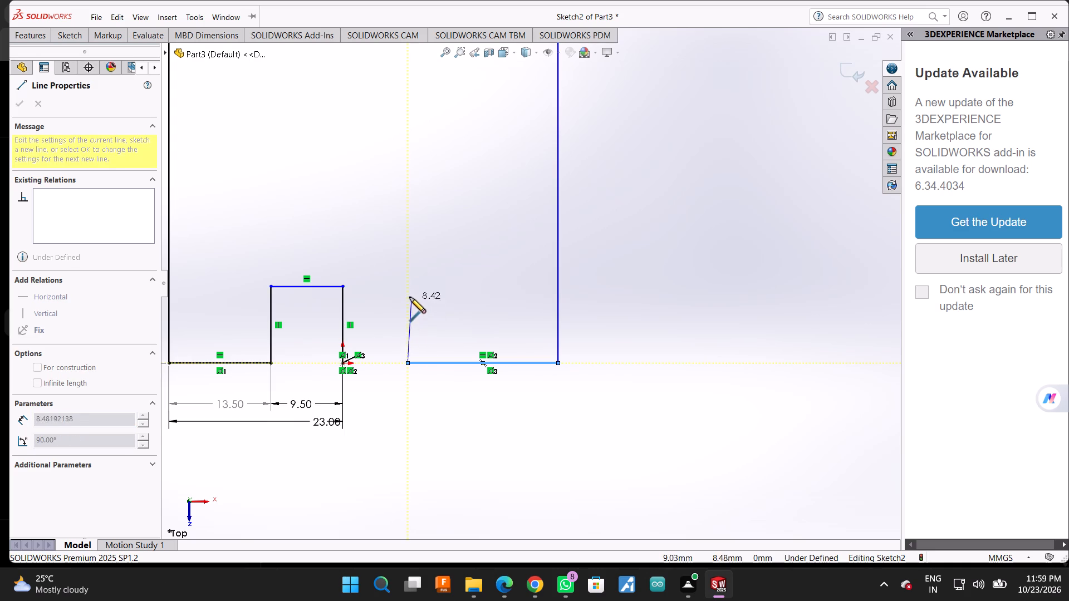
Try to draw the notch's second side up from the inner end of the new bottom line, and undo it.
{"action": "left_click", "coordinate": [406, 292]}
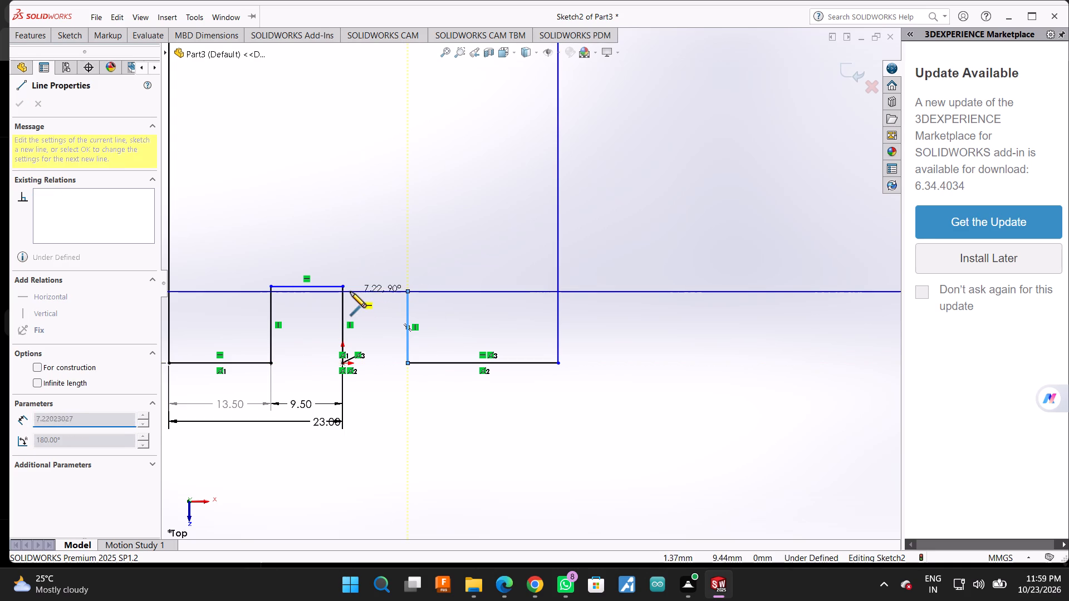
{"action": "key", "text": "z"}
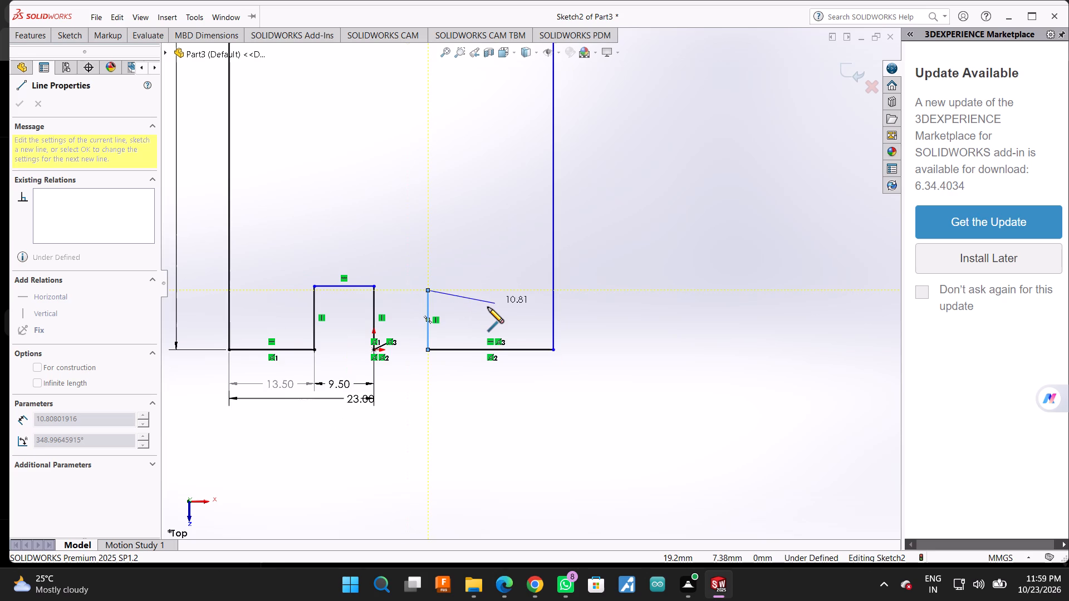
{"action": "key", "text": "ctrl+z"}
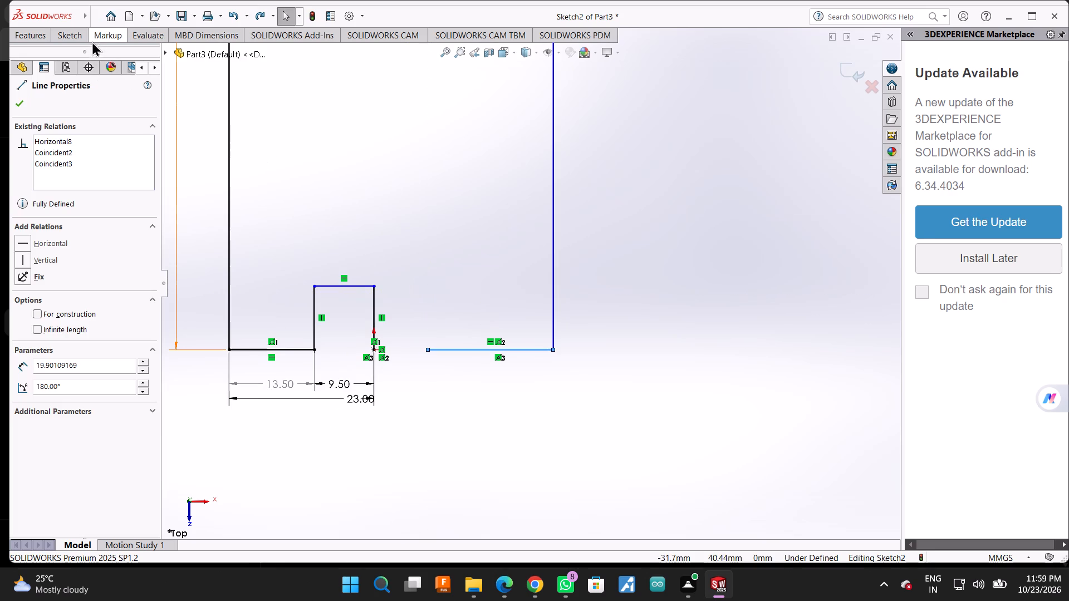
Close the profile with a vertical notch side about 10.1 mm high and a top line about 8.6 mm long to the existing notch corner.
{"action": "left_click", "coordinate": [60, 42]}
{"action": "left_click", "coordinate": [86, 46]}
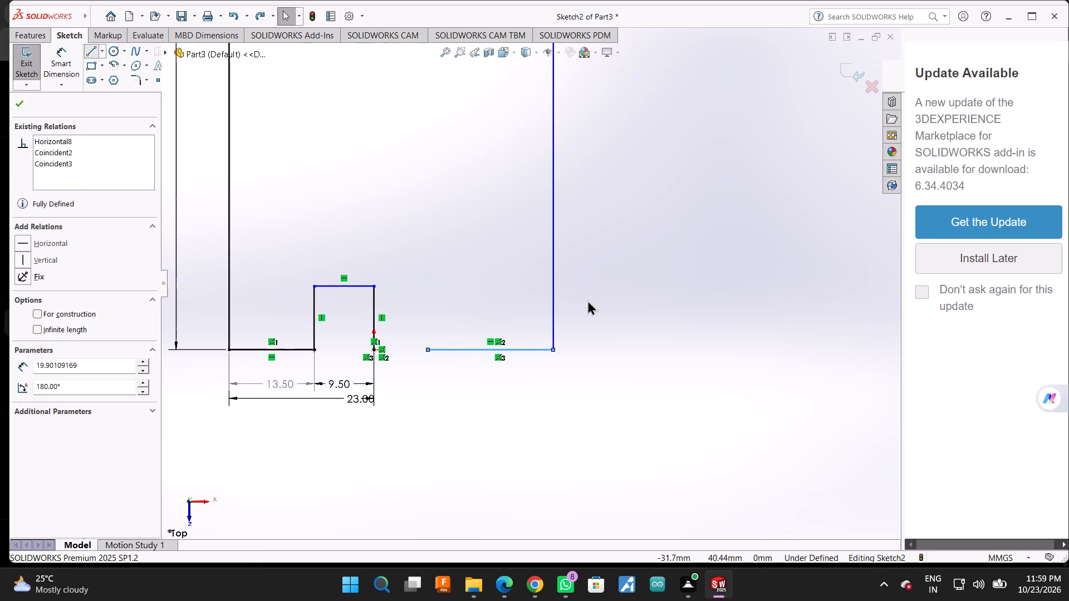
{"action": "left_click", "coordinate": [428, 351]}
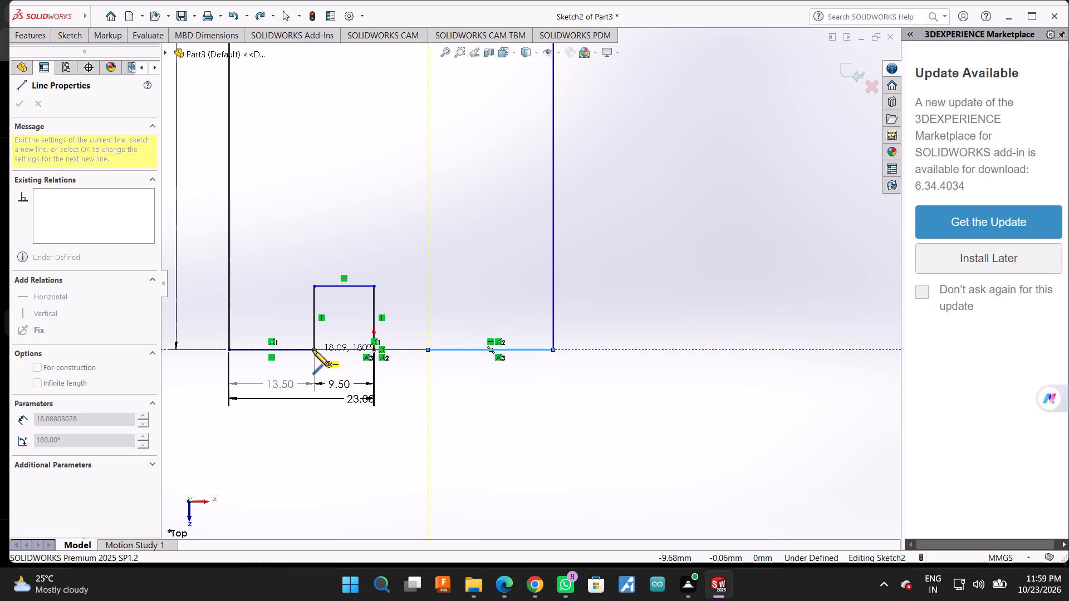
{"action": "left_click", "coordinate": [426, 287]}
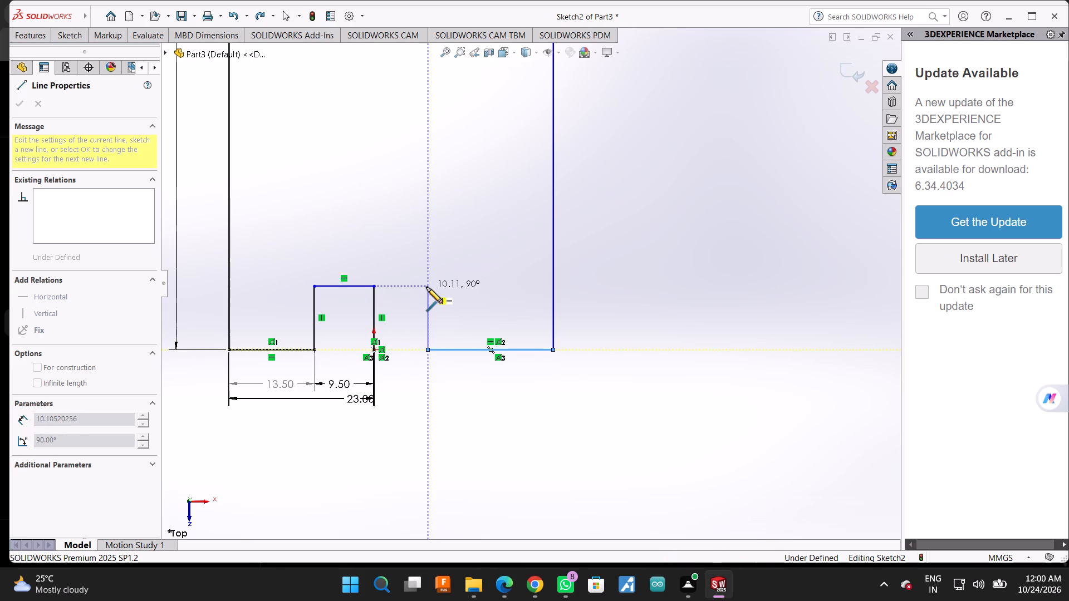
{"action": "left_click", "coordinate": [375, 285]}
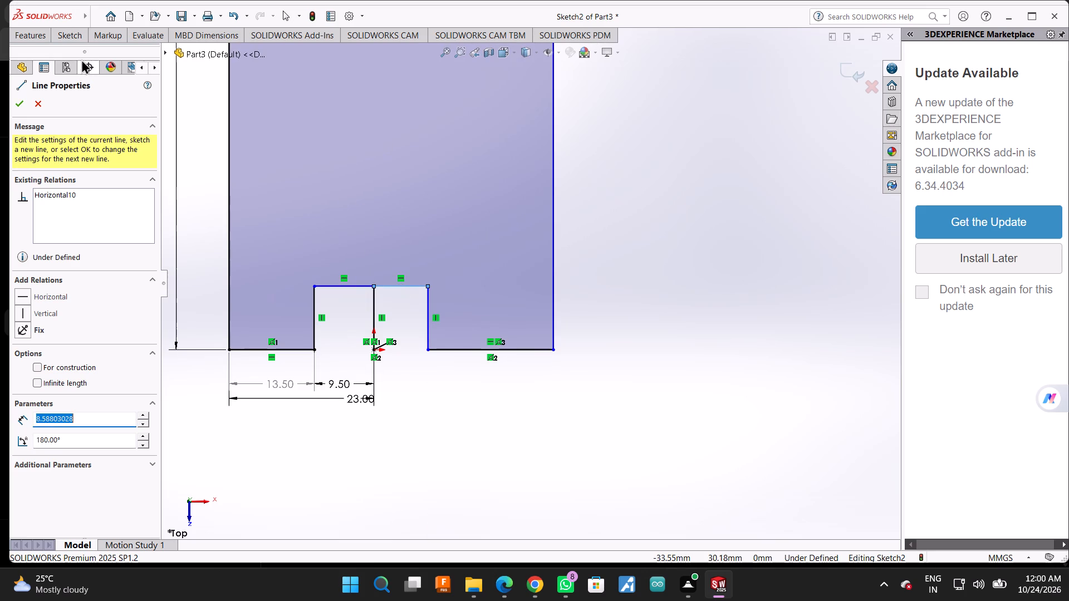
Dimension the newly drawn half of the notch's top line as 19/2 mm, in line with the existing 9.5 mm dimension.
{"action": "left_click", "coordinate": [75, 41]}
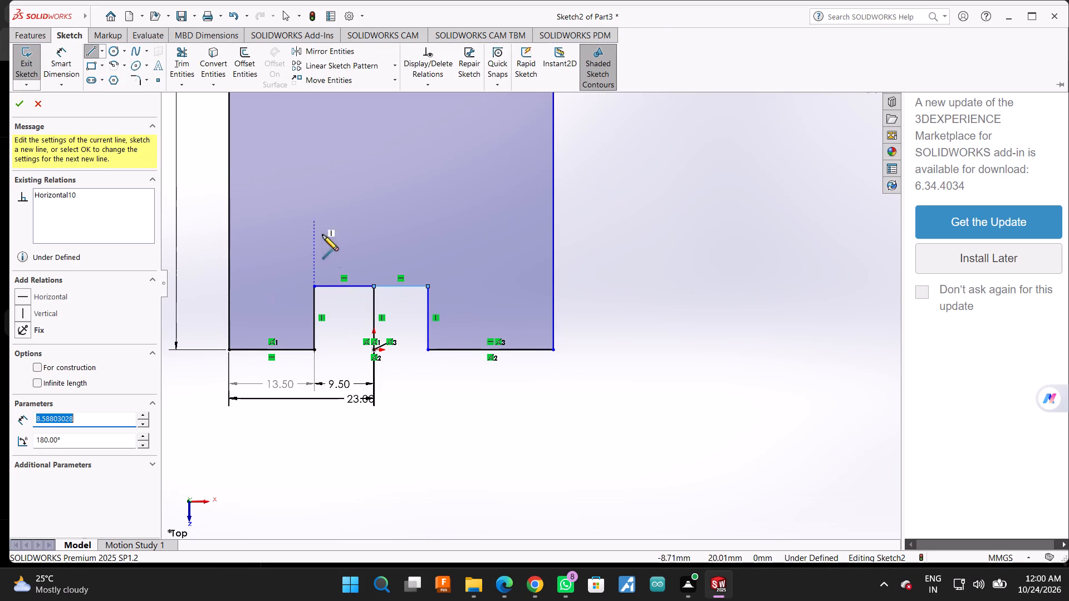
{"action": "left_click", "coordinate": [57, 52]}
{"action": "scroll", "coordinate": [374, 327], "scroll_direction": "down", "scroll_amount": 3}
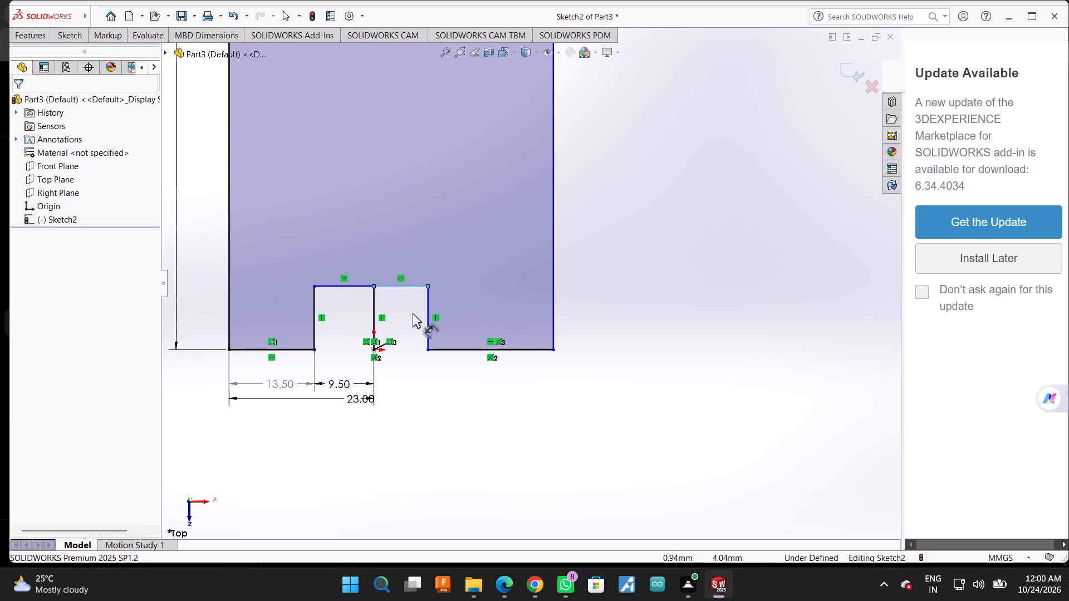
{"action": "scroll", "coordinate": [414, 313], "scroll_direction": "down", "scroll_amount": 1}
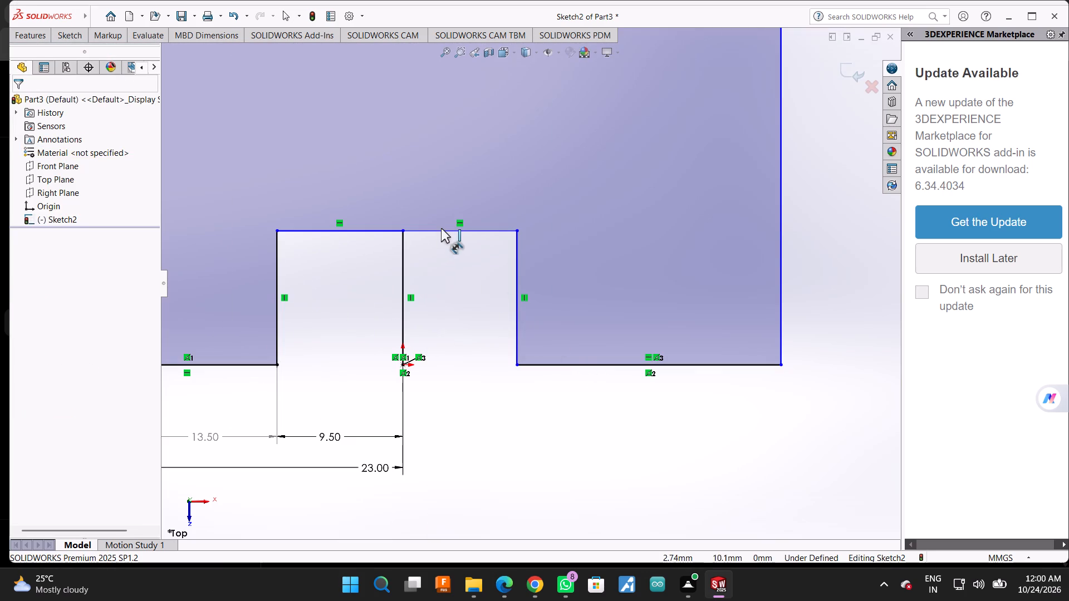
{"action": "left_click", "coordinate": [442, 232]}
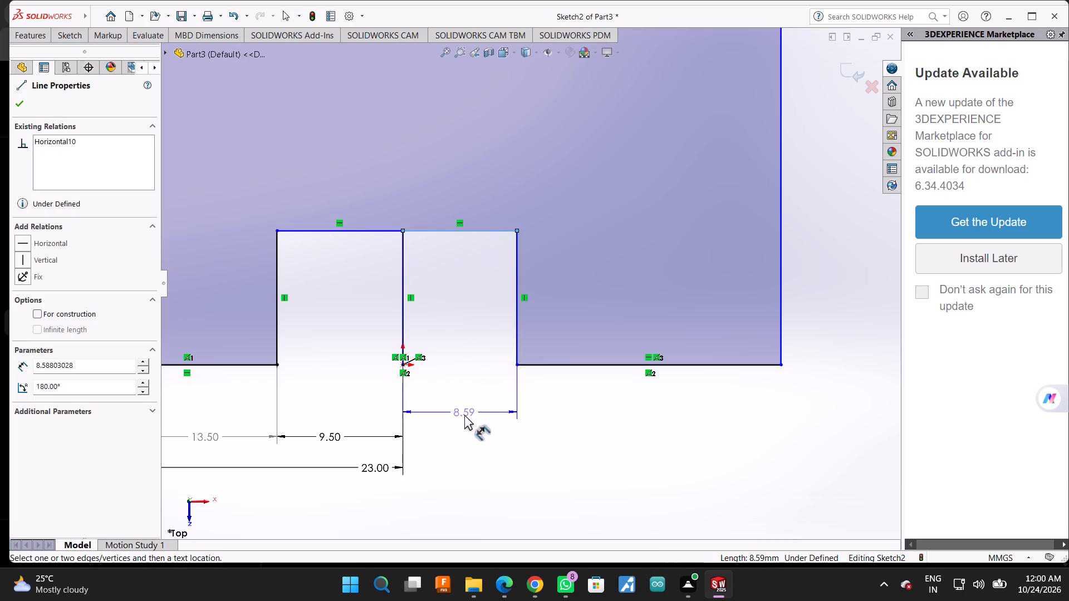
{"action": "left_click", "coordinate": [468, 436]}
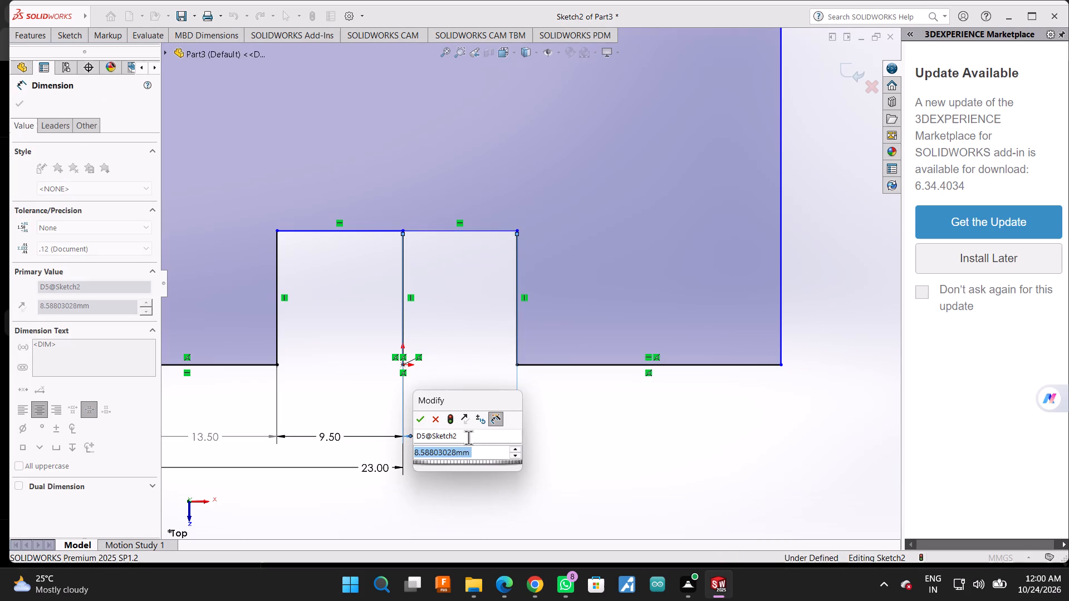
{"action": "type", "text": "19"}
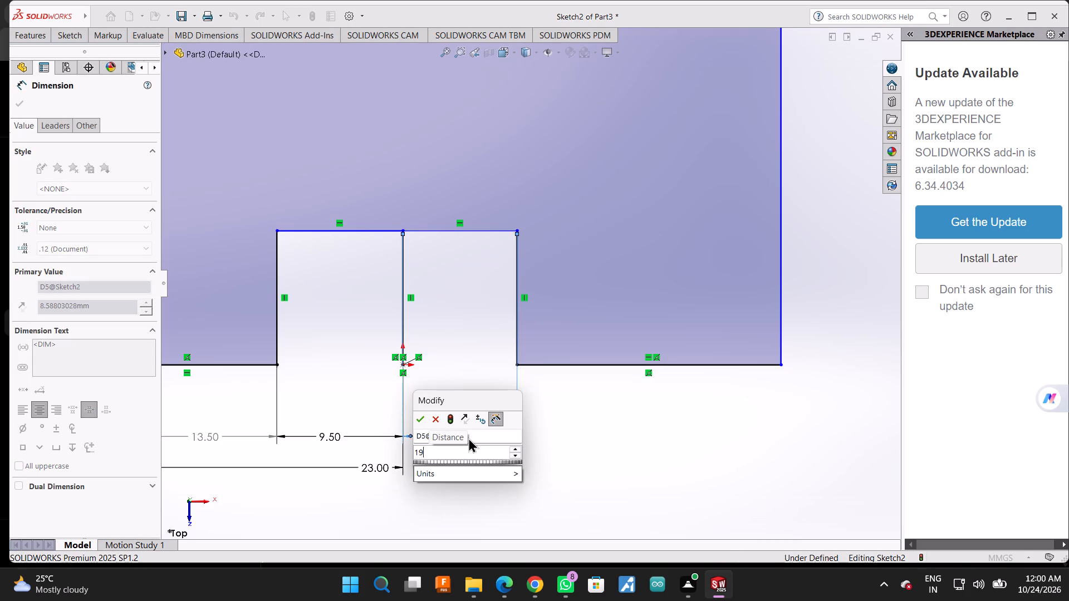
{"action": "type", "text": "/2"}
{"action": "key", "text": "Return"}
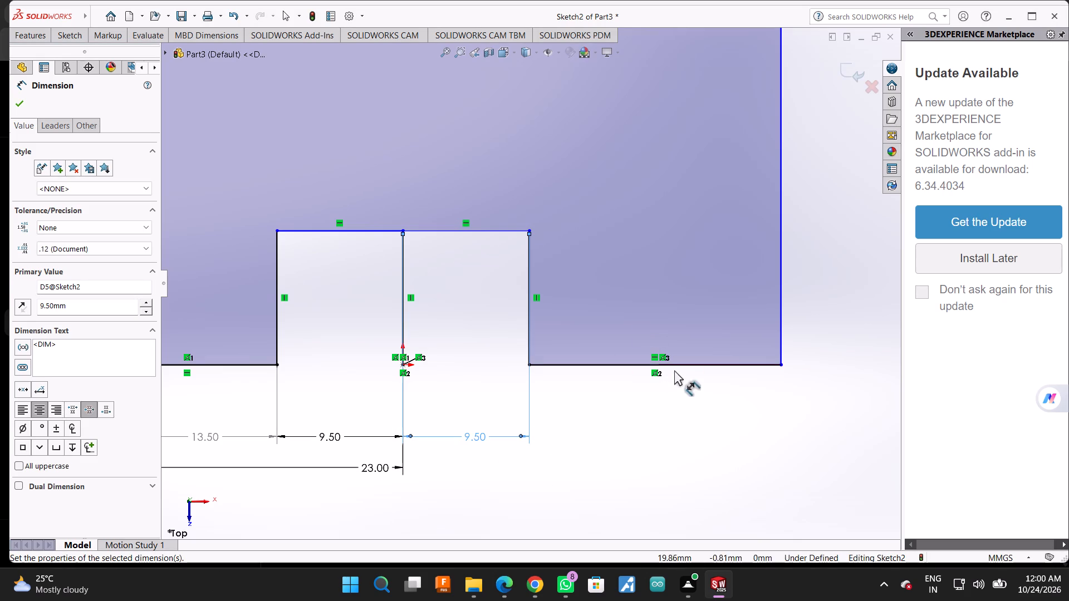
Dimension the new bottom horizontal line beside the notch as 13.5 mm, aligned with the 9.5 mm dimensions.
{"action": "left_click", "coordinate": [688, 363]}
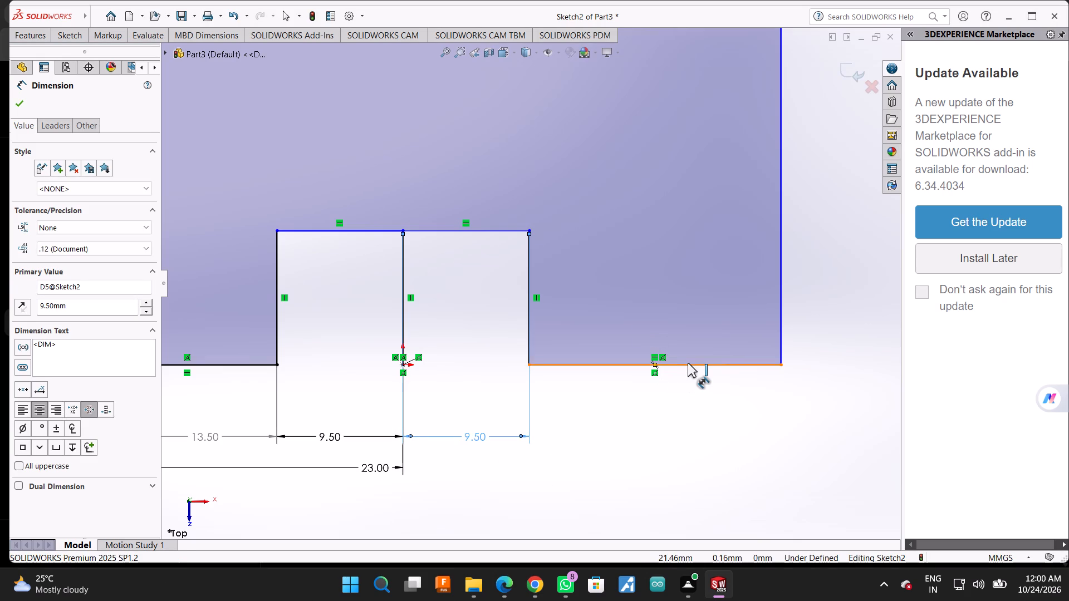
{"action": "left_click", "coordinate": [705, 436]}
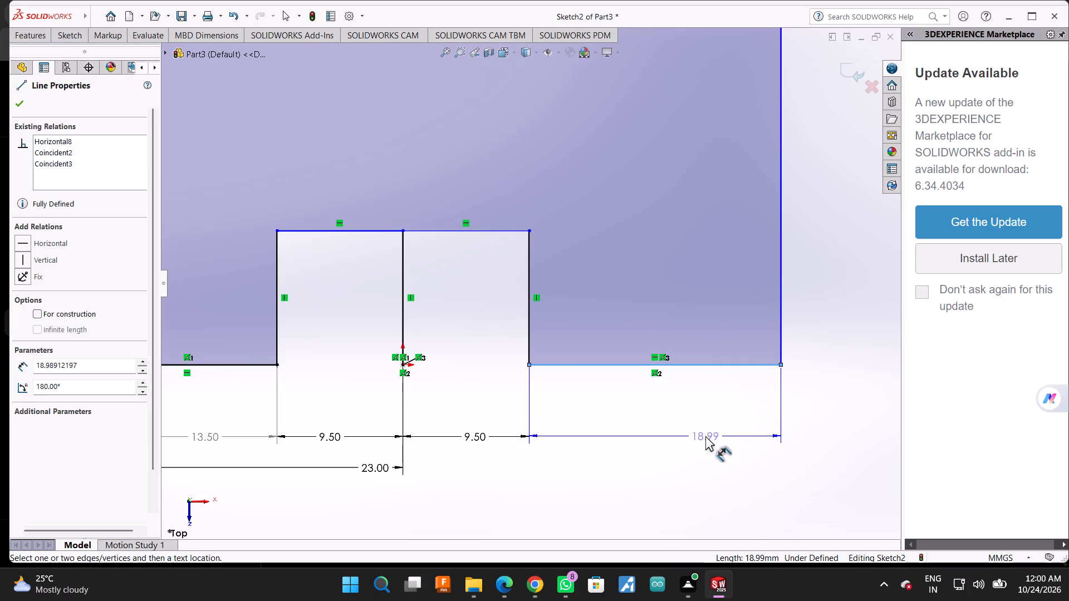
{"action": "type", "text": "13."}
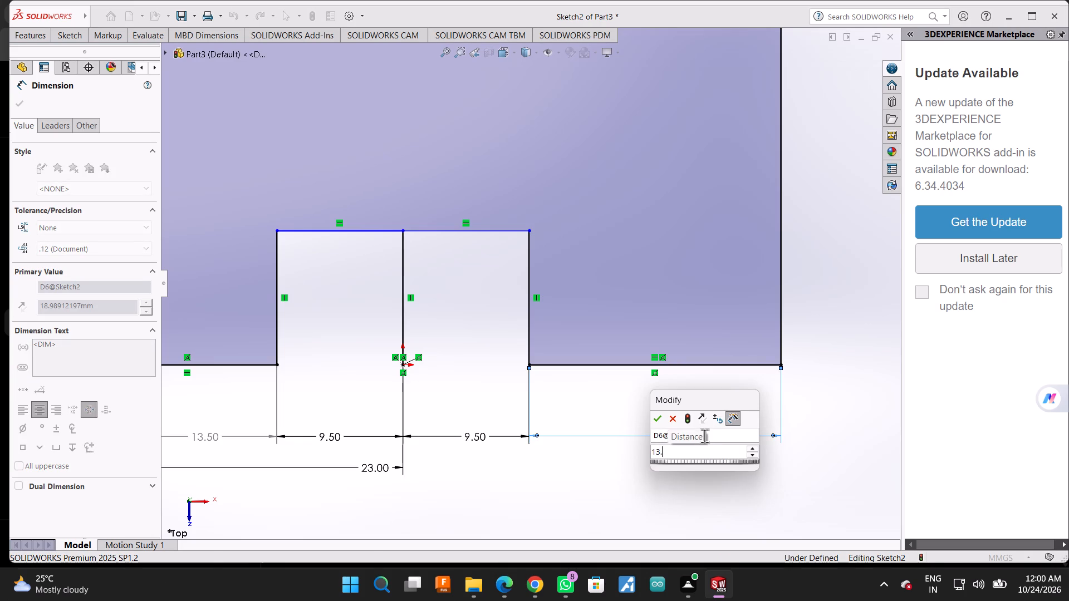
{"action": "key", "text": "5"}
{"action": "key", "text": "Return"}
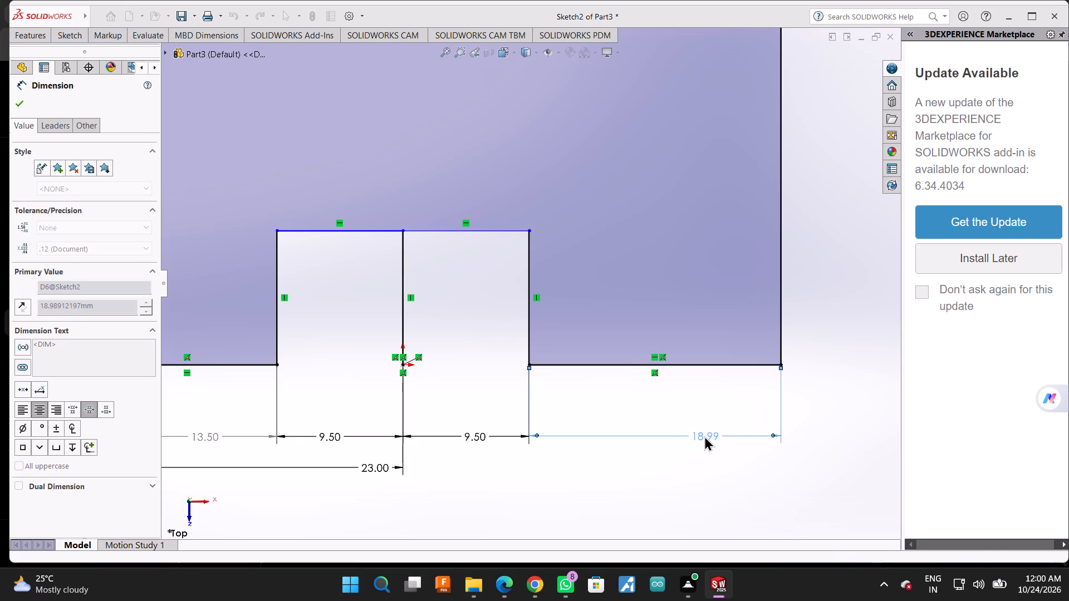
Power-trim the vertical line in the middle of the notch, leaving a stub of about 2.6 mm from the origin.
{"action": "scroll", "coordinate": [702, 424], "scroll_direction": "up", "scroll_amount": 3}
{"action": "scroll", "coordinate": [526, 353], "scroll_direction": "down", "scroll_amount": 2}
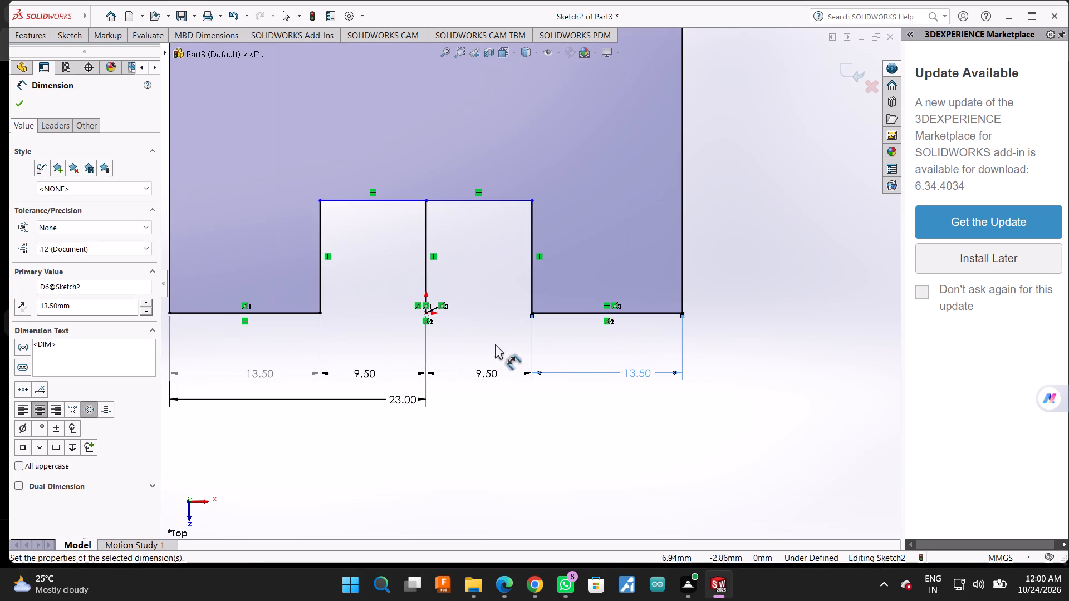
{"action": "left_click", "coordinate": [66, 28]}
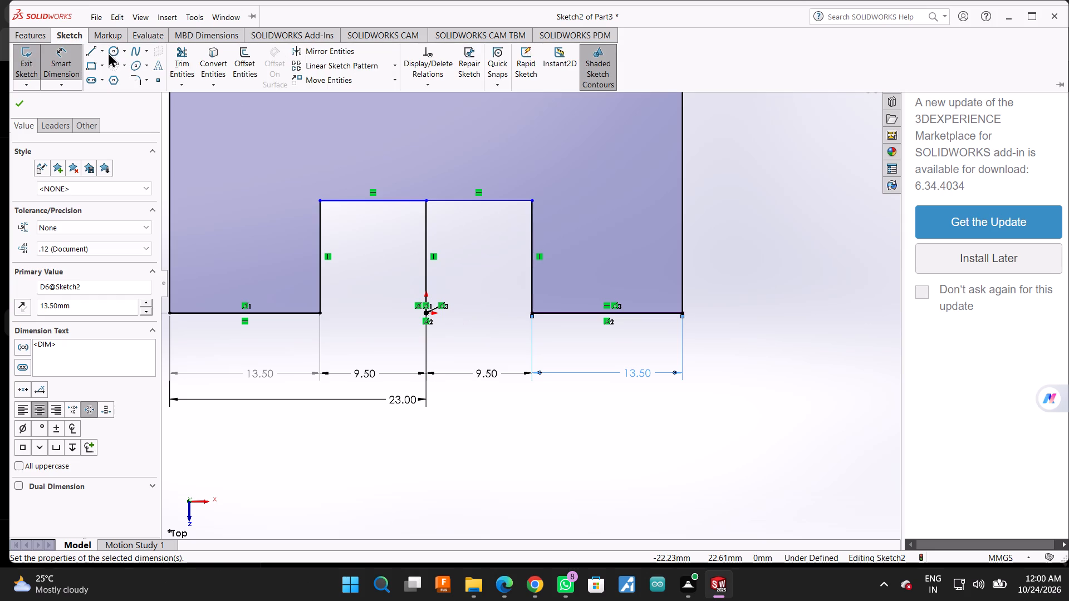
{"action": "left_click", "coordinate": [176, 51]}
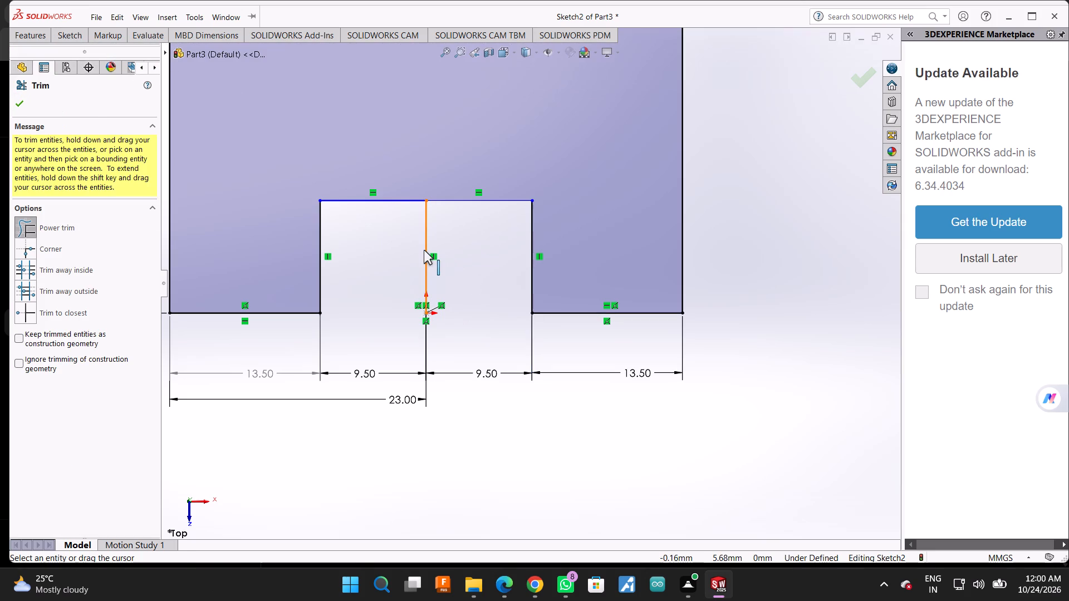
{"action": "left_click", "coordinate": [424, 250]}
{"action": "right_click", "coordinate": [424, 250]}
{"action": "left_click", "coordinate": [360, 284]}
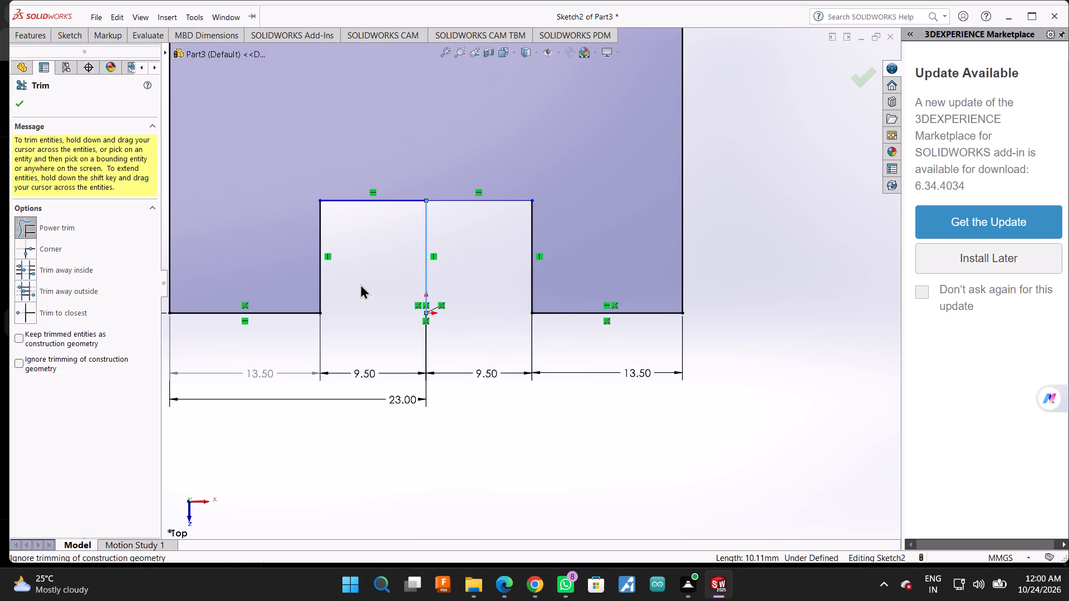
Trim the origin end off the remaining centre-line stub, shortening it to about 0.3 mm.
{"action": "scroll", "coordinate": [427, 306], "scroll_direction": "down", "scroll_amount": 6}
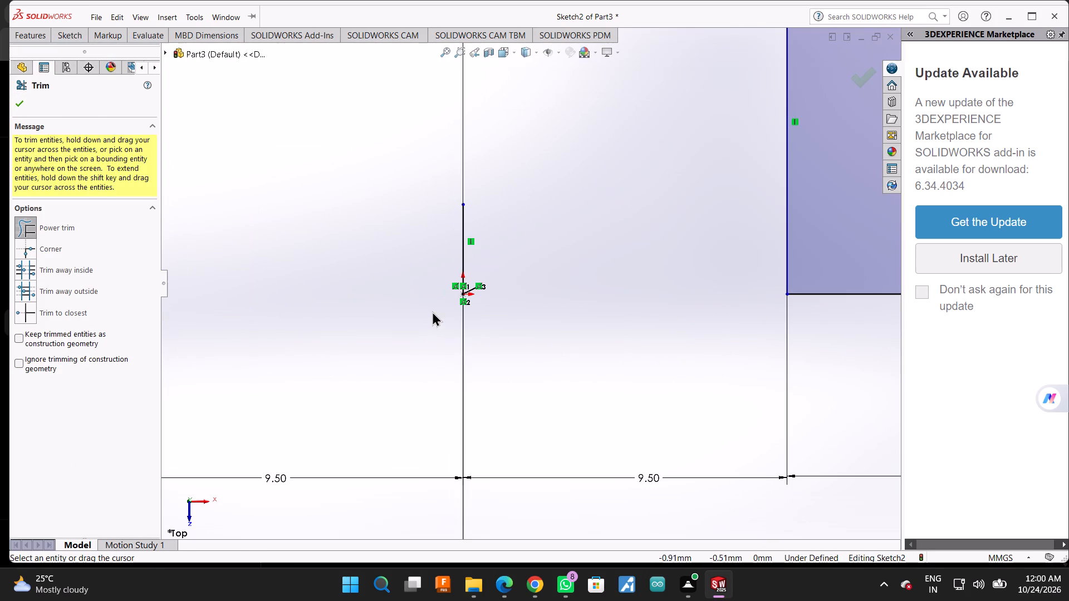
{"action": "left_click", "coordinate": [461, 292]}
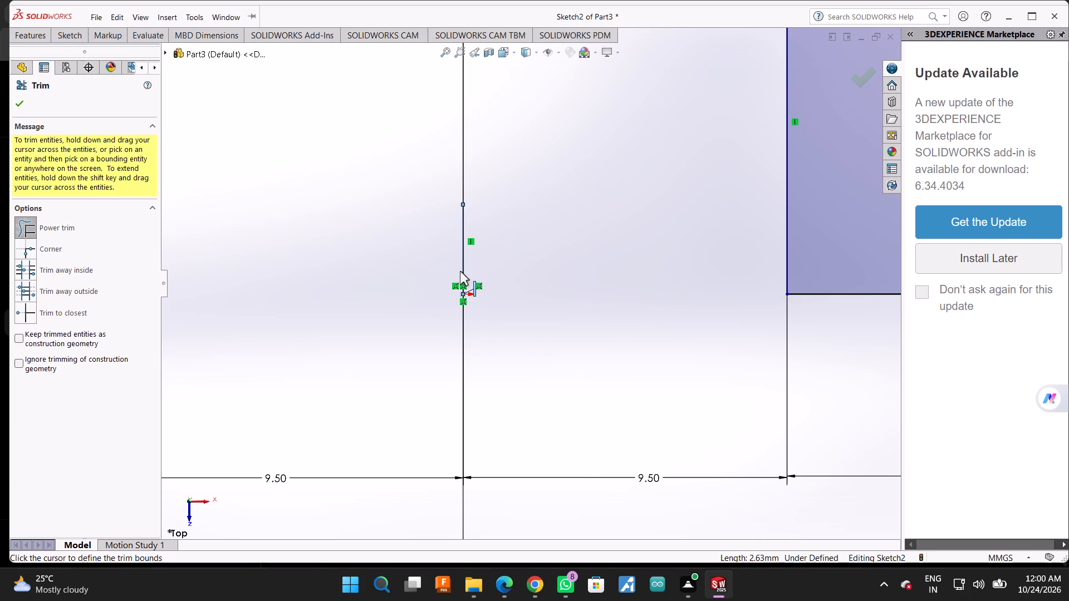
{"action": "left_click", "coordinate": [461, 287]}
{"action": "scroll", "coordinate": [469, 287], "scroll_direction": "down", "scroll_amount": 10}
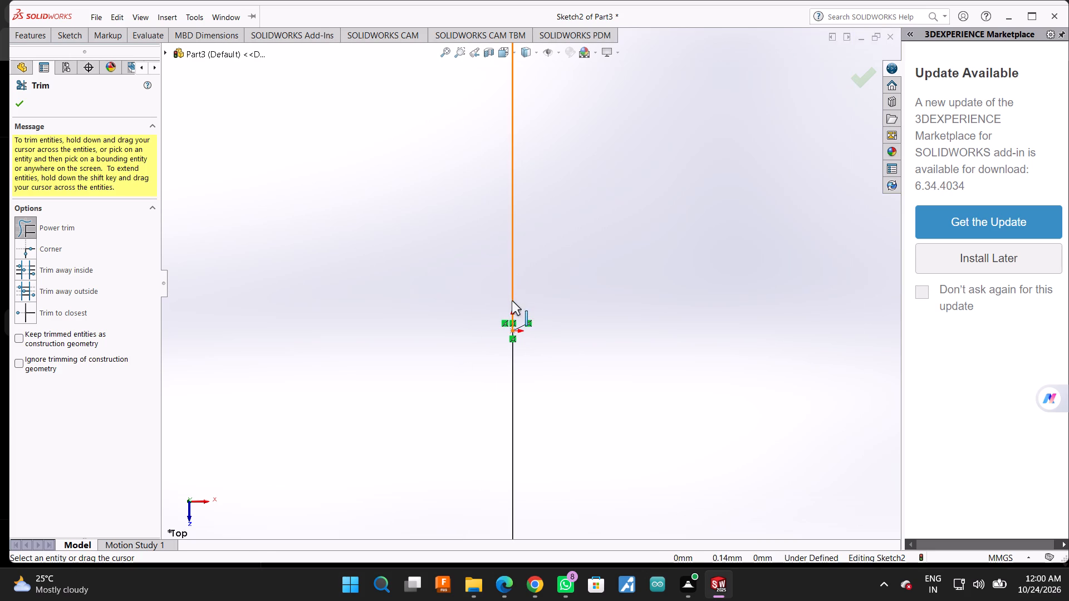
{"action": "left_click", "coordinate": [514, 315]}
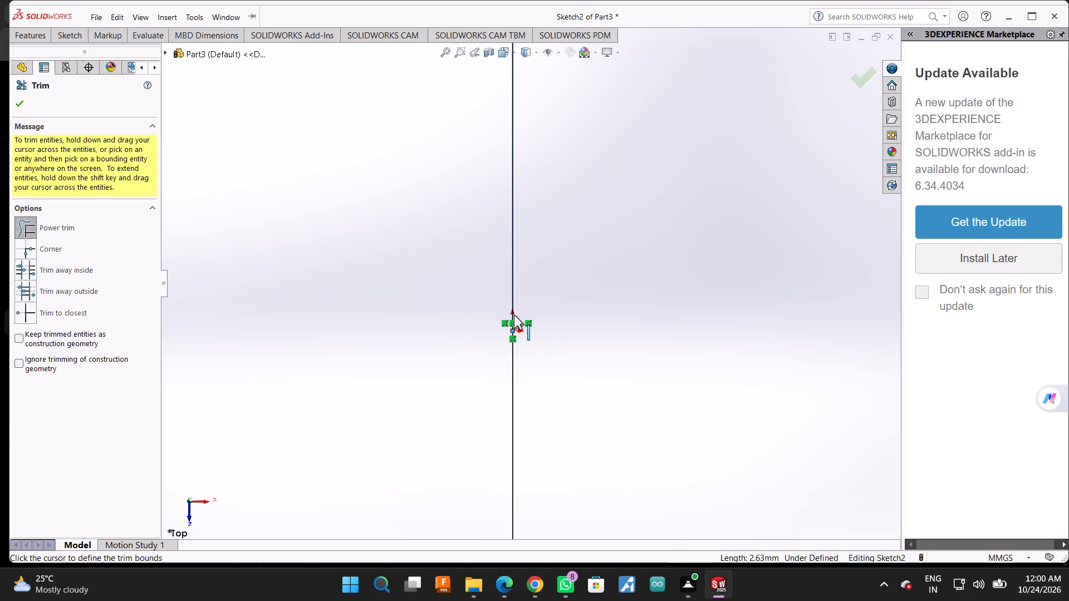
{"action": "scroll", "coordinate": [514, 315], "scroll_direction": "up", "scroll_amount": 3}
{"action": "scroll", "coordinate": [517, 210], "scroll_direction": "up", "scroll_amount": 1}
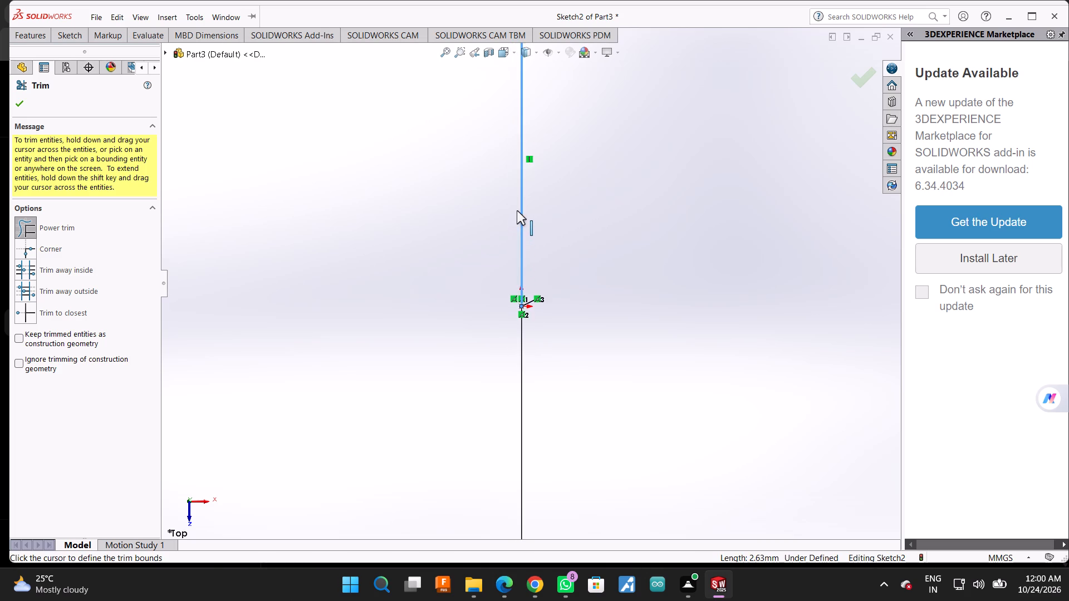
{"action": "scroll", "coordinate": [517, 210], "scroll_direction": "up", "scroll_amount": 3}
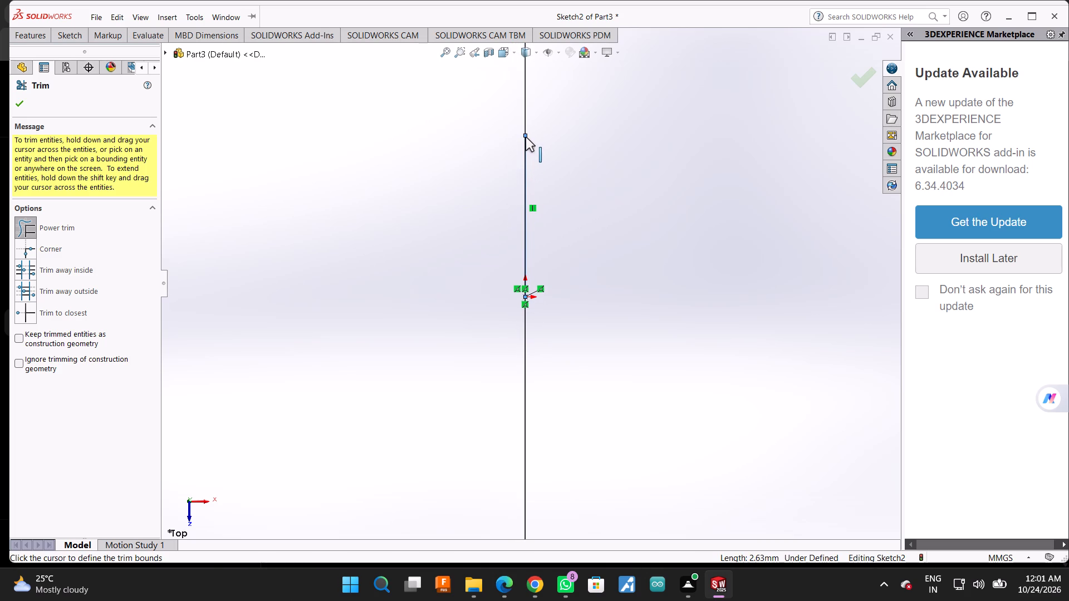
{"action": "left_click", "coordinate": [524, 155]}
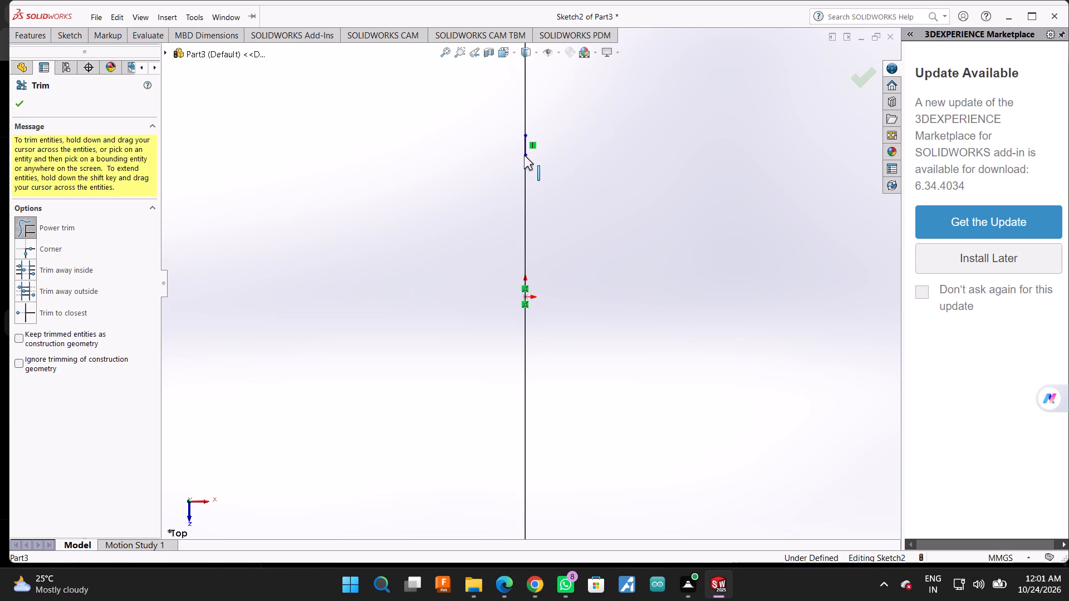
Power-trim the leftover centre-line fragment down to a tiny piece at its lower end.
{"action": "left_click", "coordinate": [525, 137]}
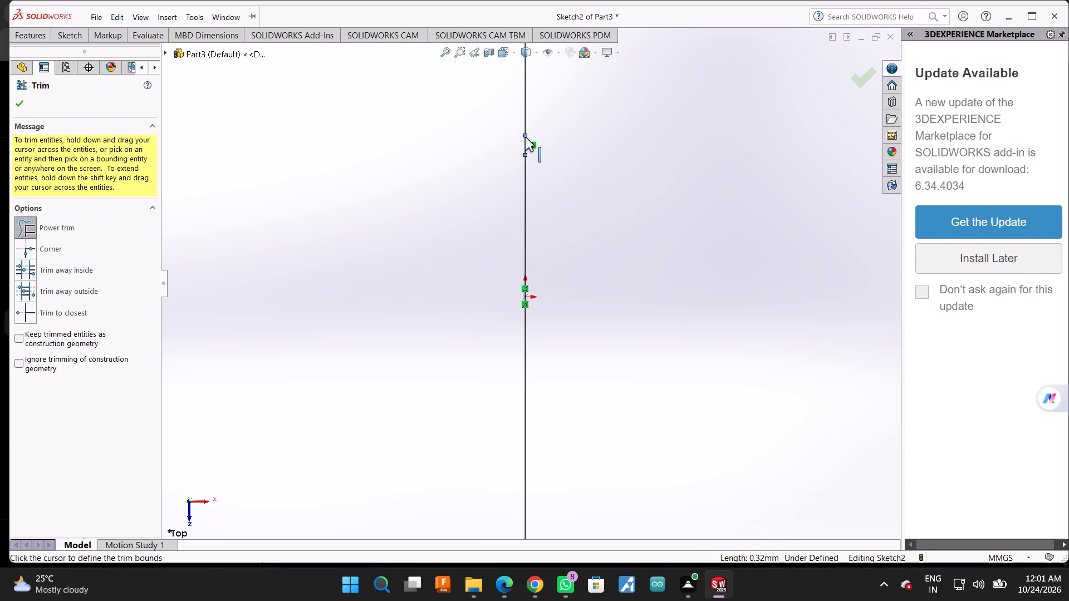
{"action": "scroll", "coordinate": [525, 137], "scroll_direction": "down", "scroll_amount": 12}
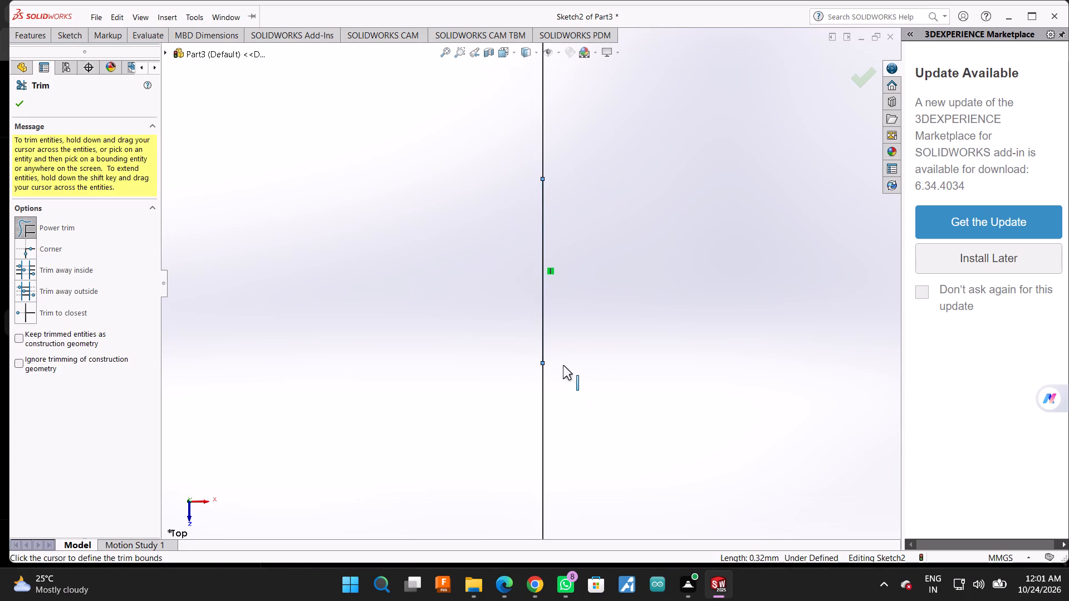
{"action": "left_click", "coordinate": [544, 364]}
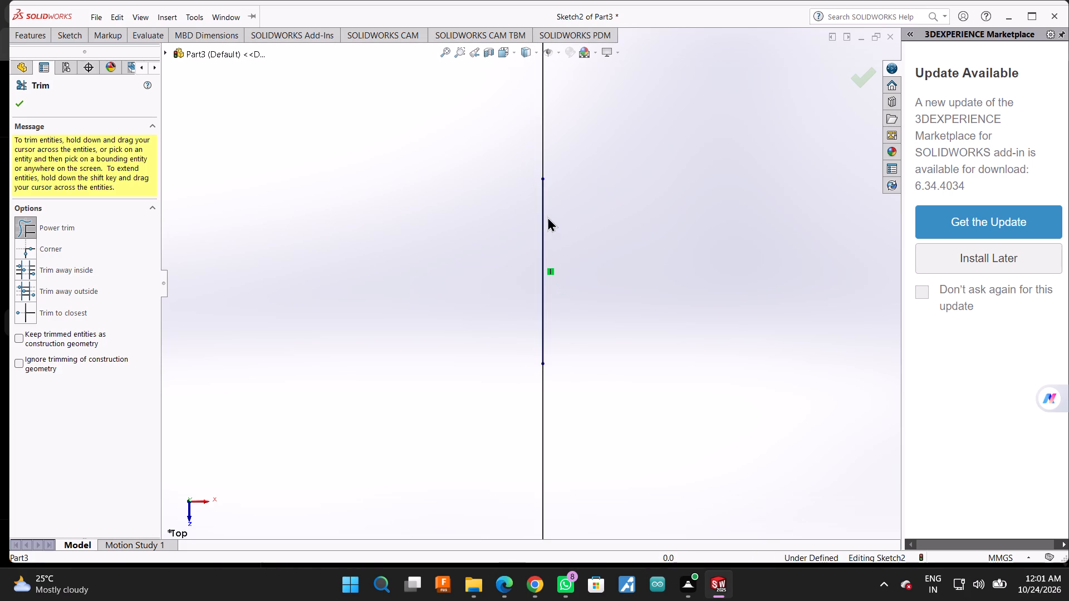
{"action": "left_click", "coordinate": [542, 178]}
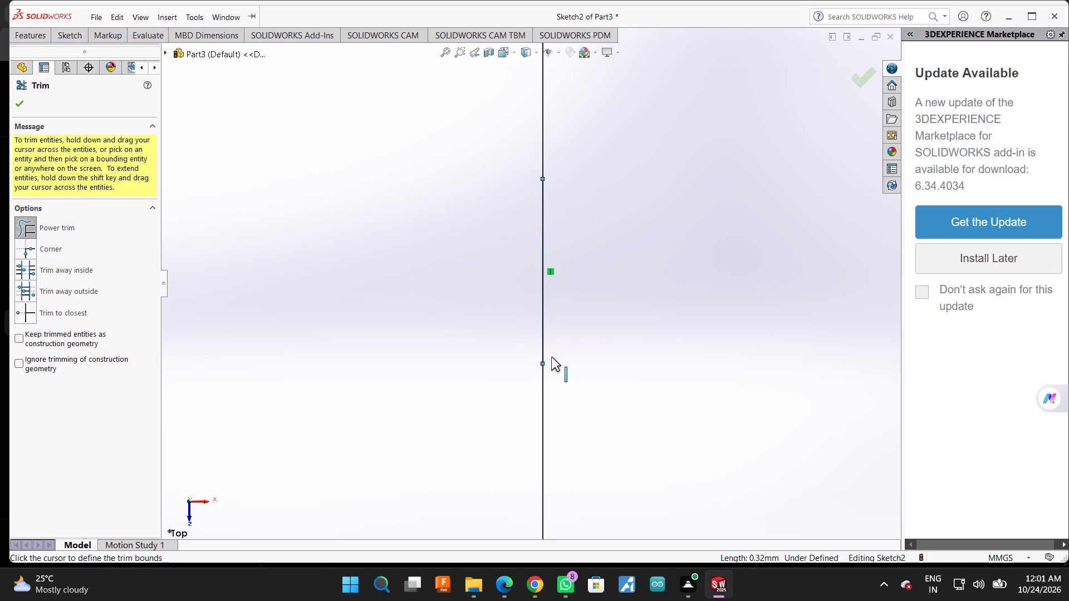
{"action": "left_click", "coordinate": [541, 362]}
Try to eliminate the tiny leftover of the notch's centre line by power-trimming it repeatedly from both ends.
{"action": "scroll", "coordinate": [543, 355], "scroll_direction": "down", "scroll_amount": 20}
{"action": "scroll", "coordinate": [543, 355], "scroll_direction": "down", "scroll_amount": 4}
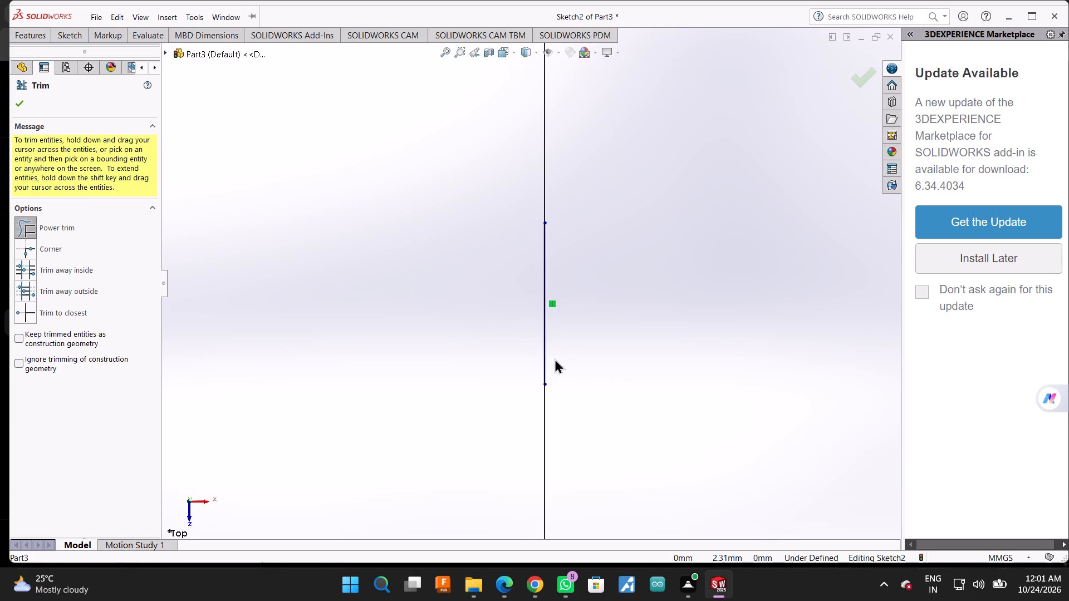
{"action": "scroll", "coordinate": [555, 358], "scroll_direction": "down", "scroll_amount": 2}
{"action": "left_click", "coordinate": [532, 392]}
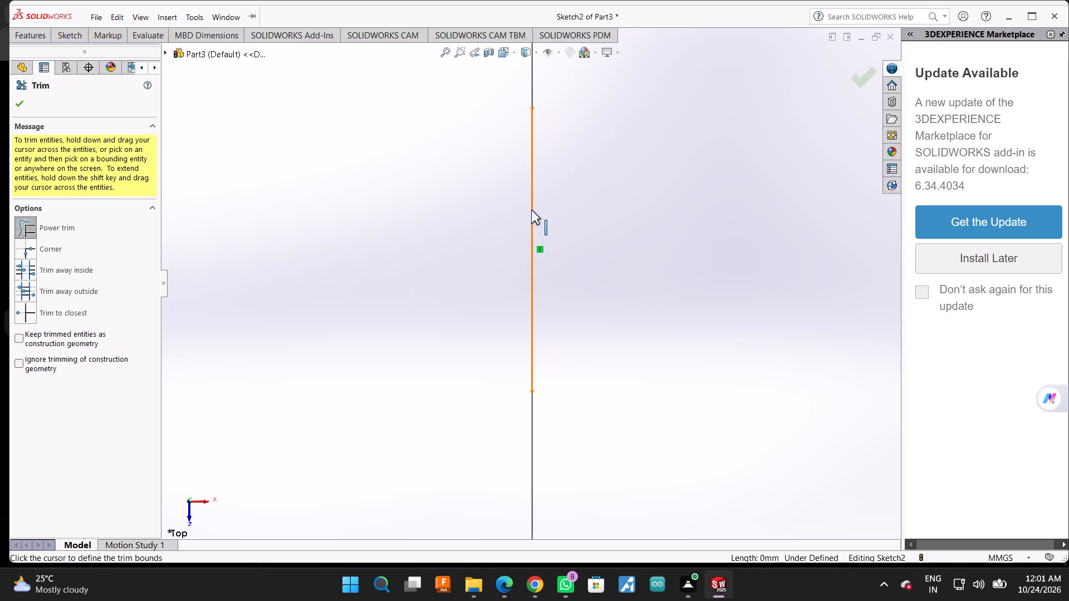
{"action": "left_click", "coordinate": [532, 107]}
{"action": "left_click", "coordinate": [532, 107]}
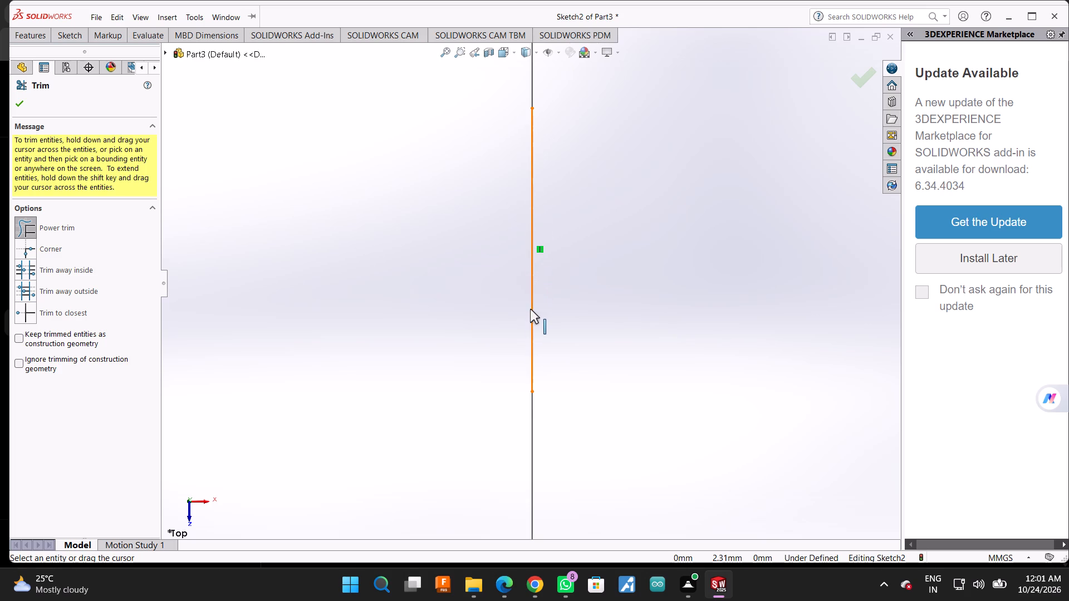
{"action": "left_click", "coordinate": [532, 394]}
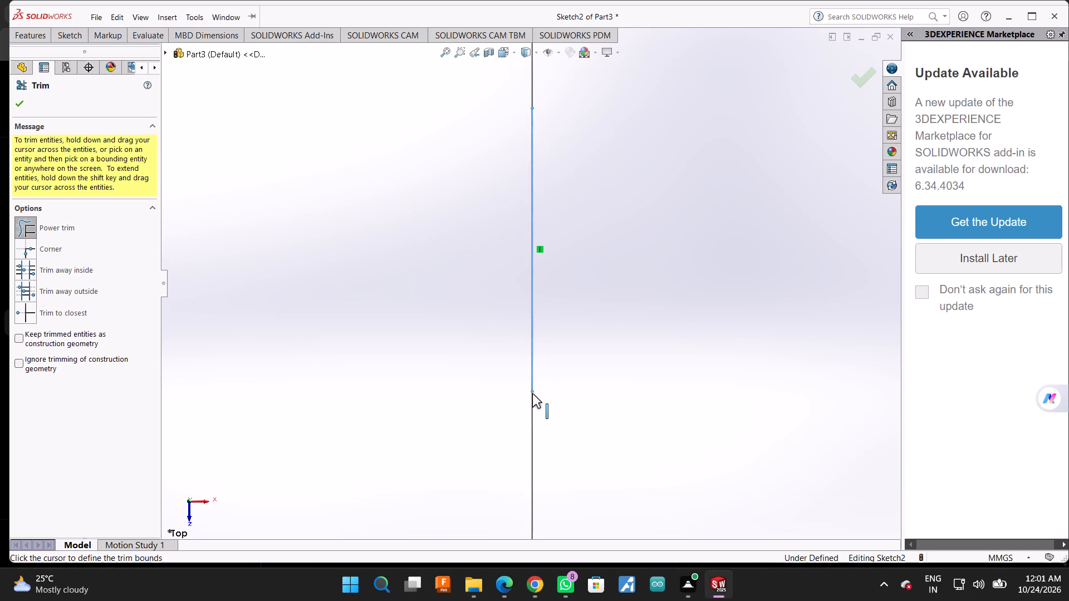
{"action": "left_click", "coordinate": [531, 385]}
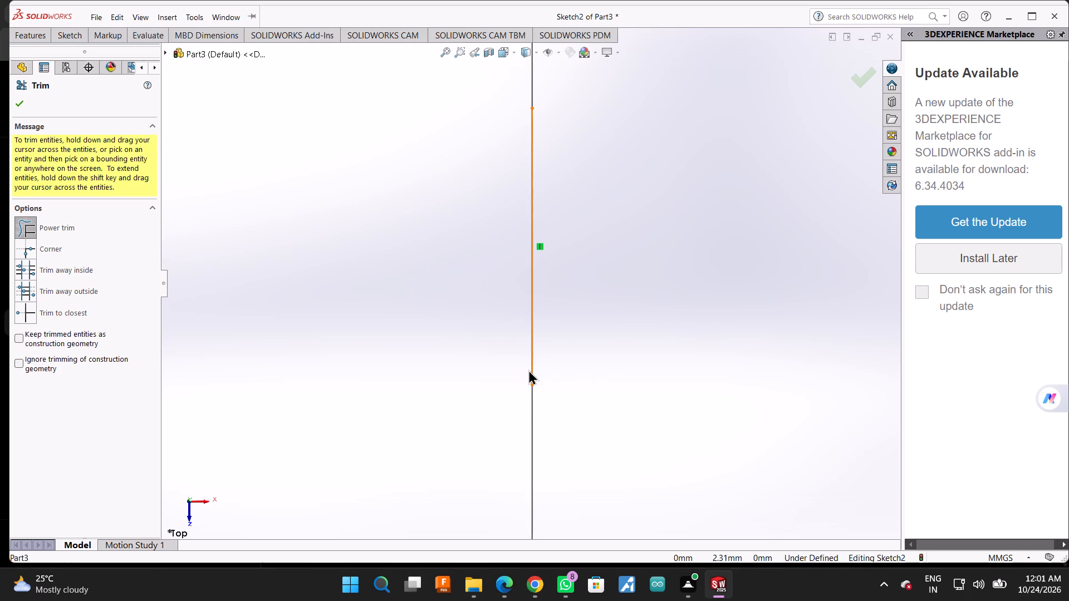
{"action": "left_click", "coordinate": [532, 366]}
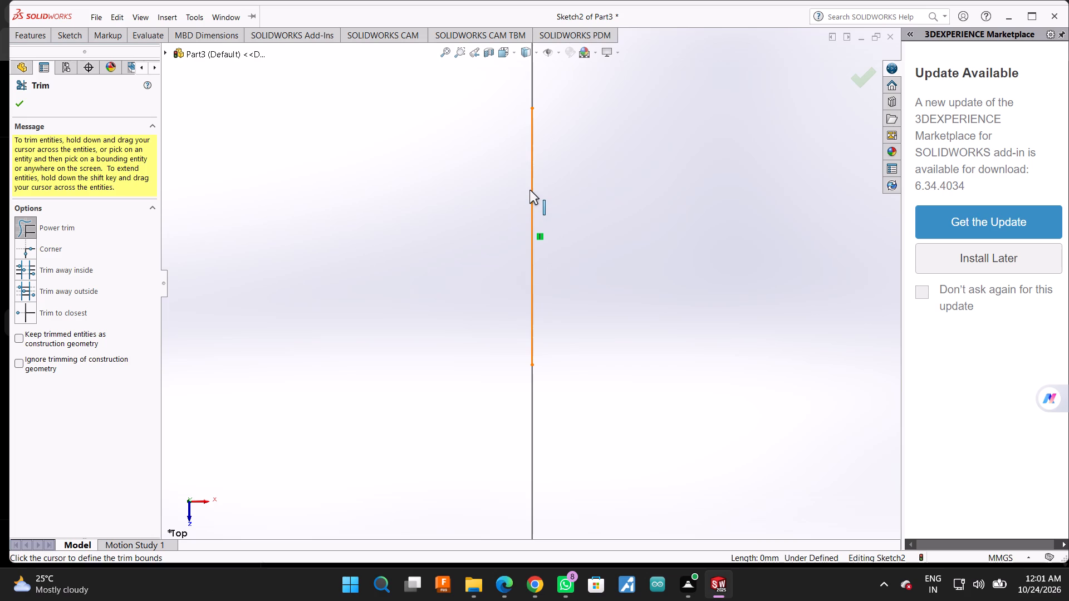
{"action": "left_click", "coordinate": [529, 190]}
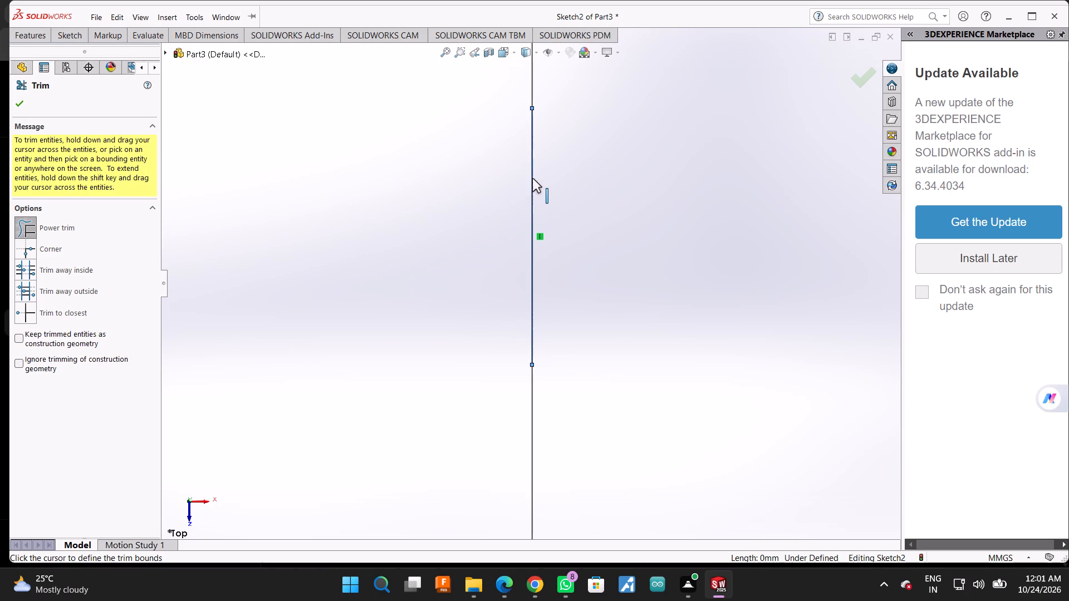
{"action": "left_click", "coordinate": [532, 178]}
{"action": "left_click", "coordinate": [529, 233]}
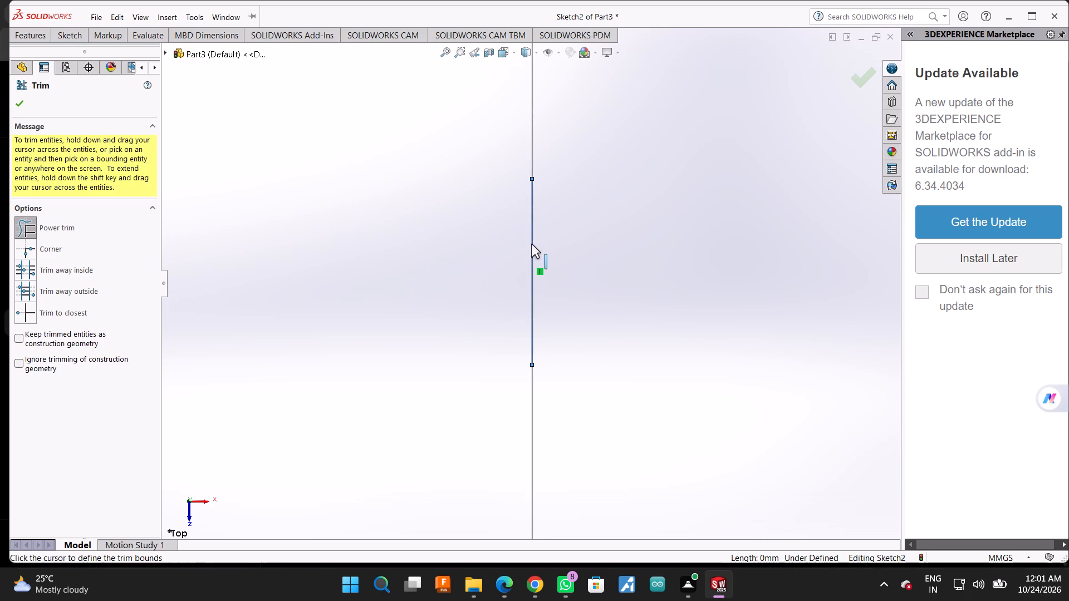
{"action": "left_click", "coordinate": [534, 244]}
{"action": "left_click", "coordinate": [534, 297]}
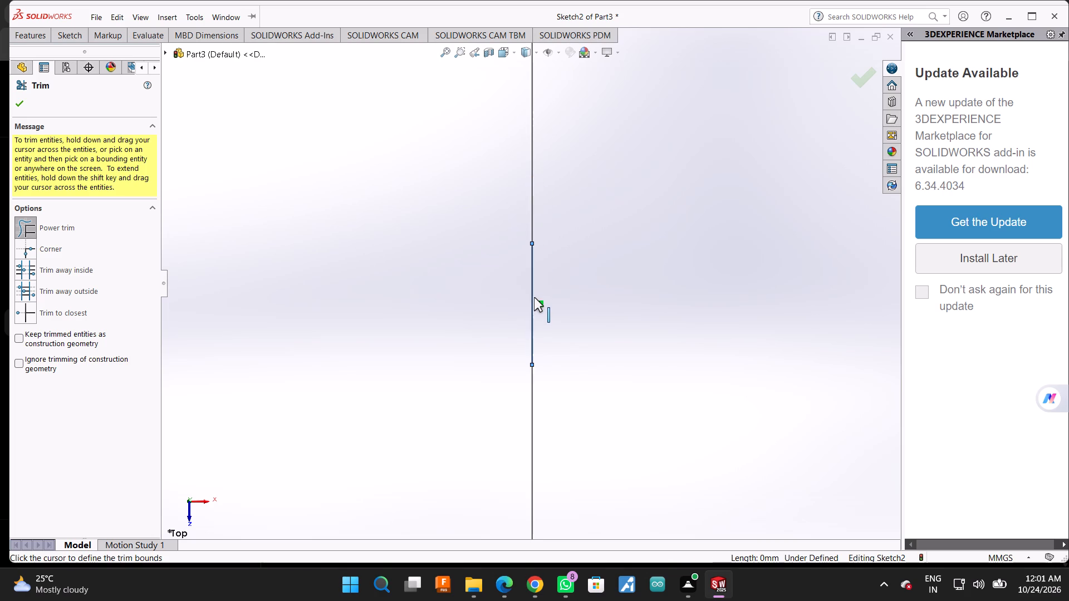
{"action": "left_click", "coordinate": [530, 302]}
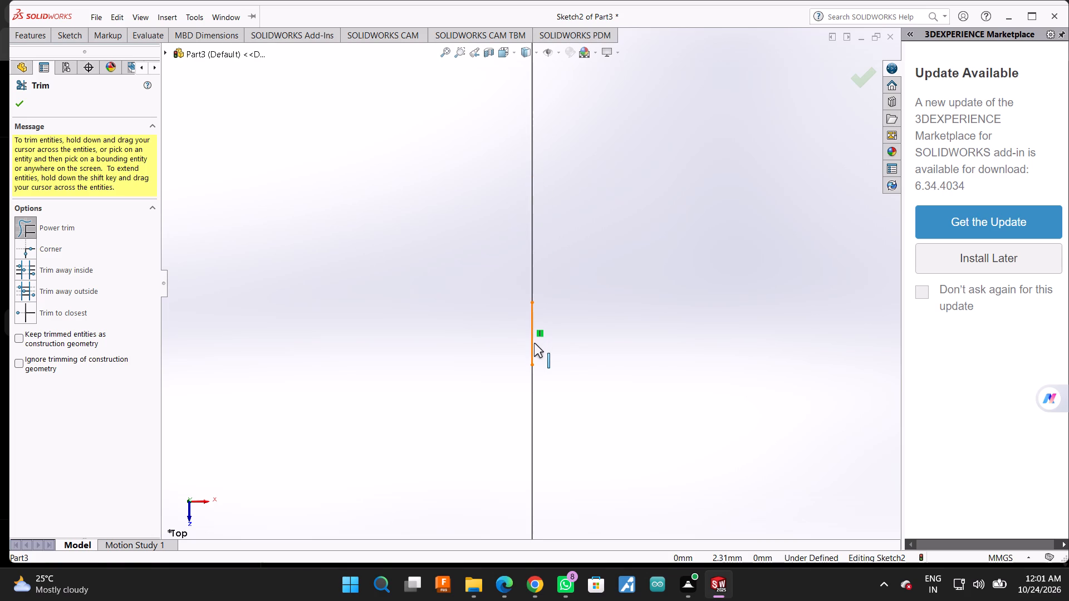
{"action": "left_click", "coordinate": [533, 344]}
{"action": "left_click", "coordinate": [533, 360]}
{"action": "left_click", "coordinate": [532, 303]}
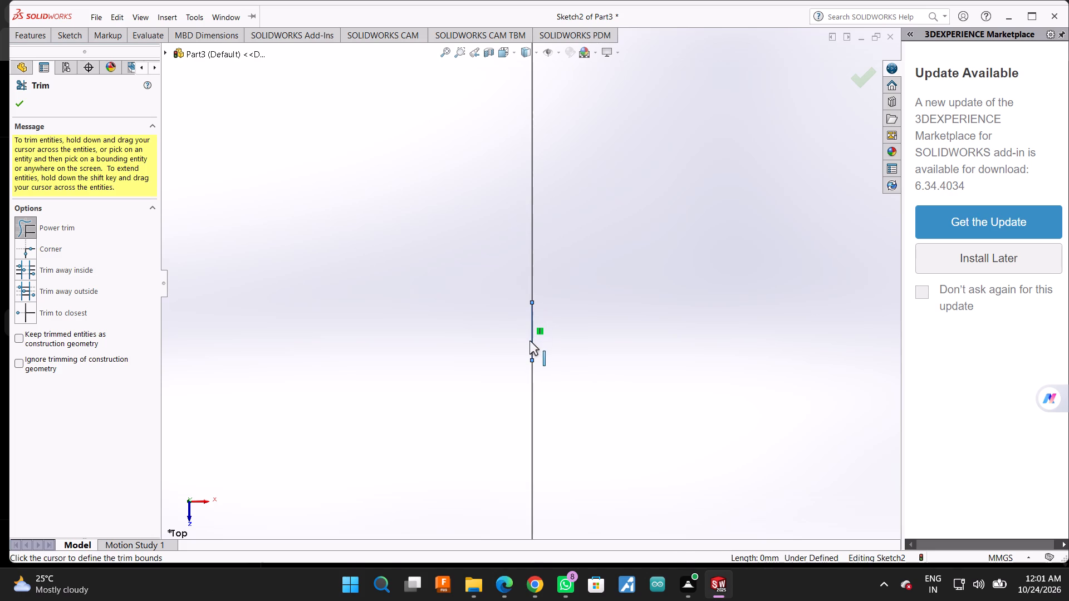
{"action": "left_click", "coordinate": [531, 355]}
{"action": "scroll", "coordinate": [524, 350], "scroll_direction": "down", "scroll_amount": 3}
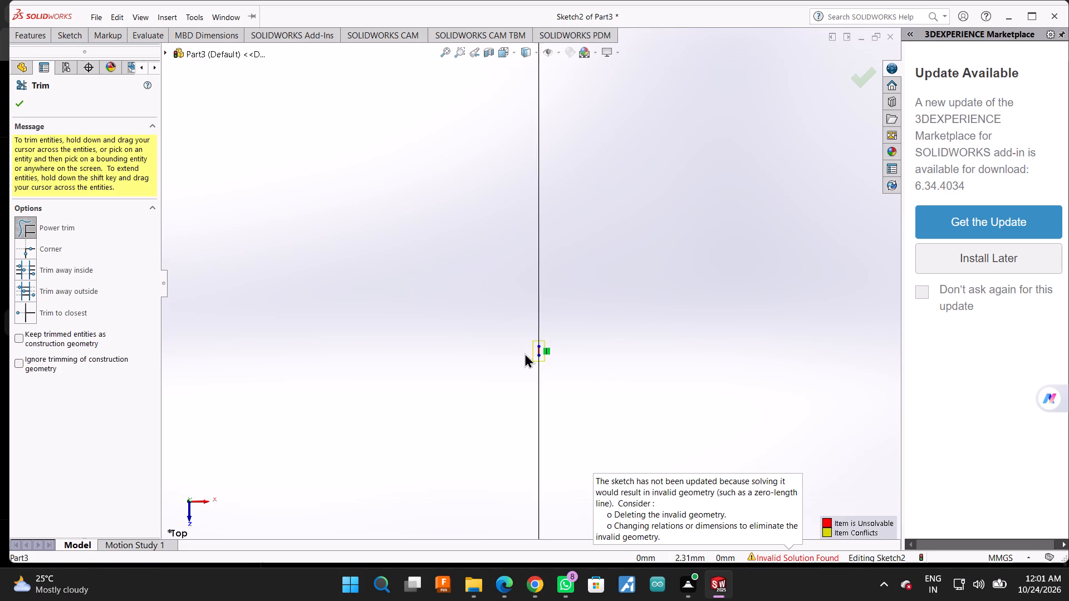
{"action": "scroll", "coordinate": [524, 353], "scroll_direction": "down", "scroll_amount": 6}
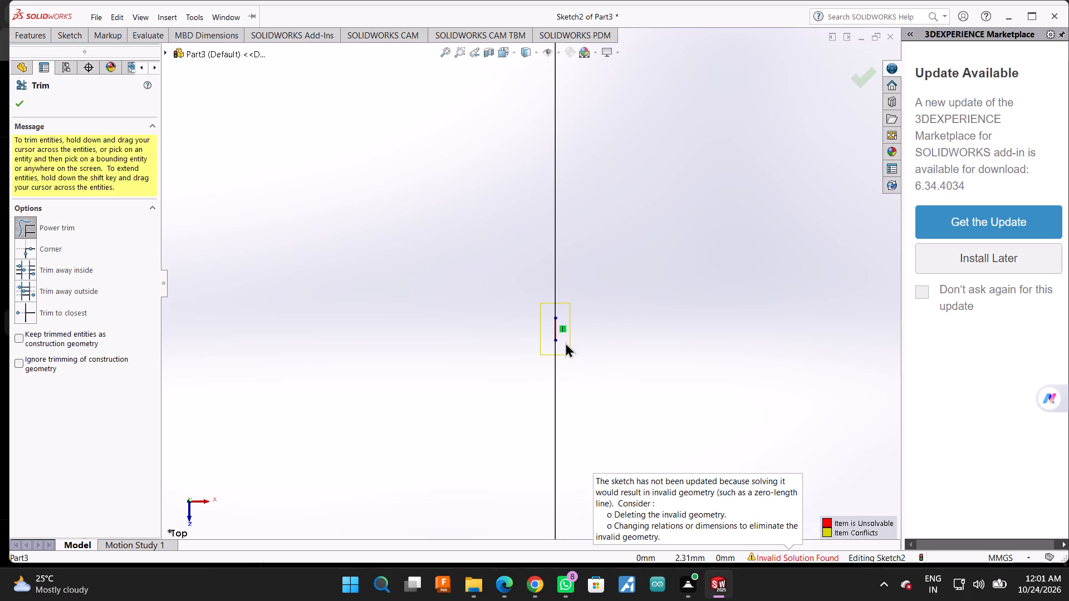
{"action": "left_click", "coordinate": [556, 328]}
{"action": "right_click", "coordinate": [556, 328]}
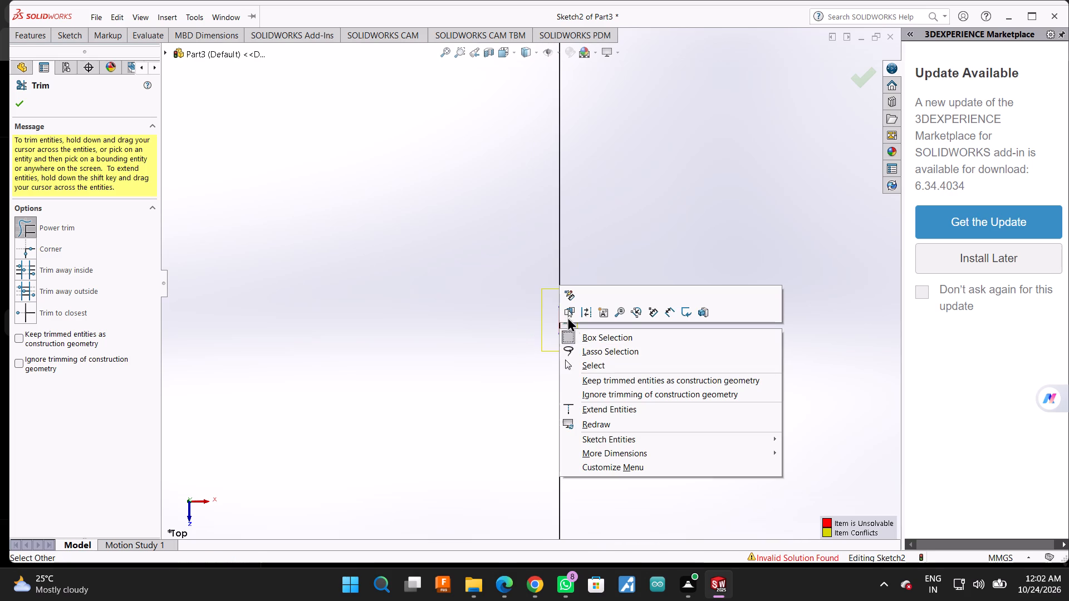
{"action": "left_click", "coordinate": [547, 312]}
Examine the notched end of the profile around the trimmed centre line.
{"action": "scroll", "coordinate": [619, 414], "scroll_direction": "up", "scroll_amount": 8}
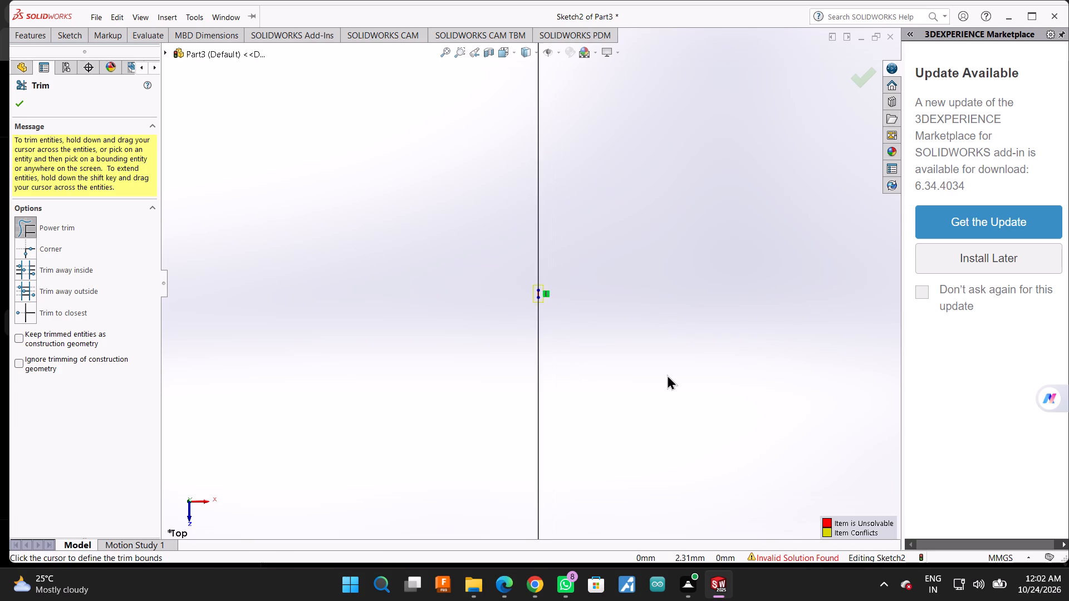
{"action": "scroll", "coordinate": [667, 375], "scroll_direction": "up", "scroll_amount": 4}
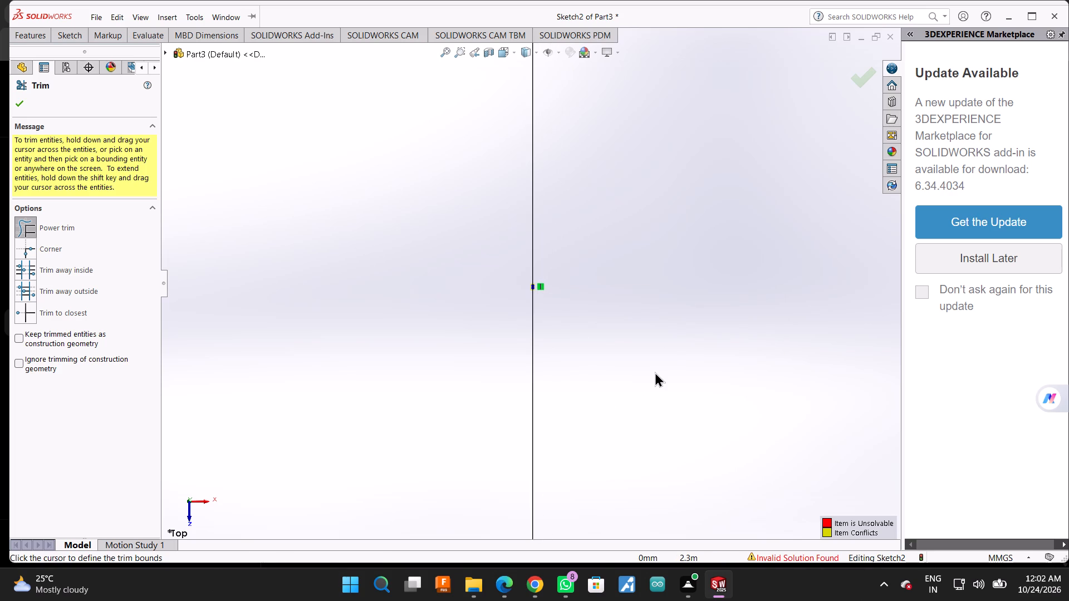
{"action": "scroll", "coordinate": [655, 372], "scroll_direction": "up", "scroll_amount": 20}
{"action": "scroll", "coordinate": [655, 372], "scroll_direction": "up", "scroll_amount": 1}
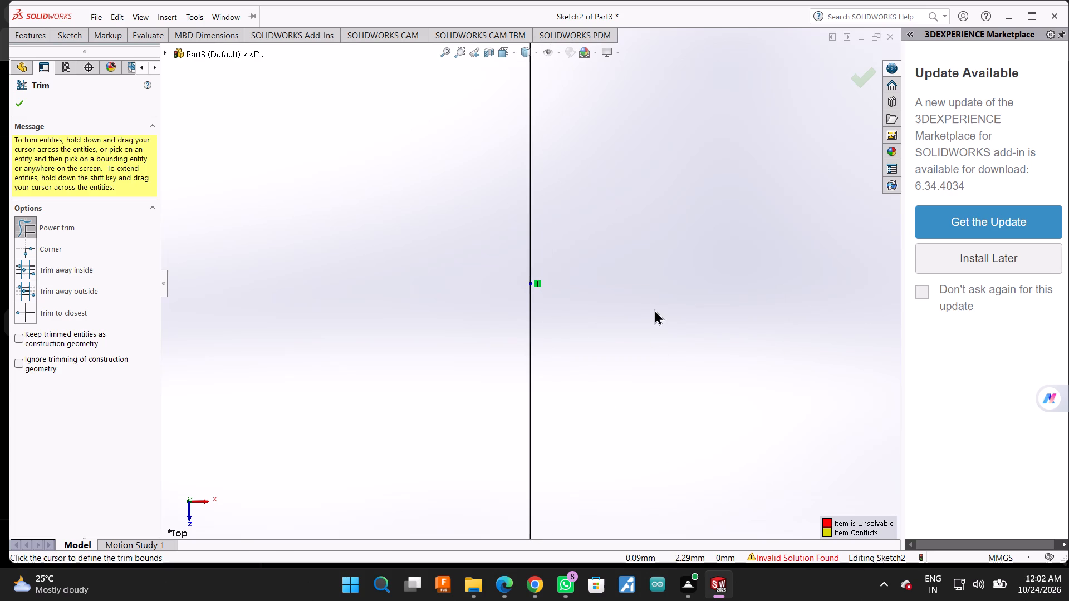
{"action": "scroll", "coordinate": [654, 309], "scroll_direction": "up", "scroll_amount": 16}
{"action": "scroll", "coordinate": [591, 308], "scroll_direction": "down", "scroll_amount": 2}
{"action": "scroll", "coordinate": [577, 311], "scroll_direction": "up", "scroll_amount": 2}
{"action": "scroll", "coordinate": [509, 316], "scroll_direction": "up", "scroll_amount": 8}
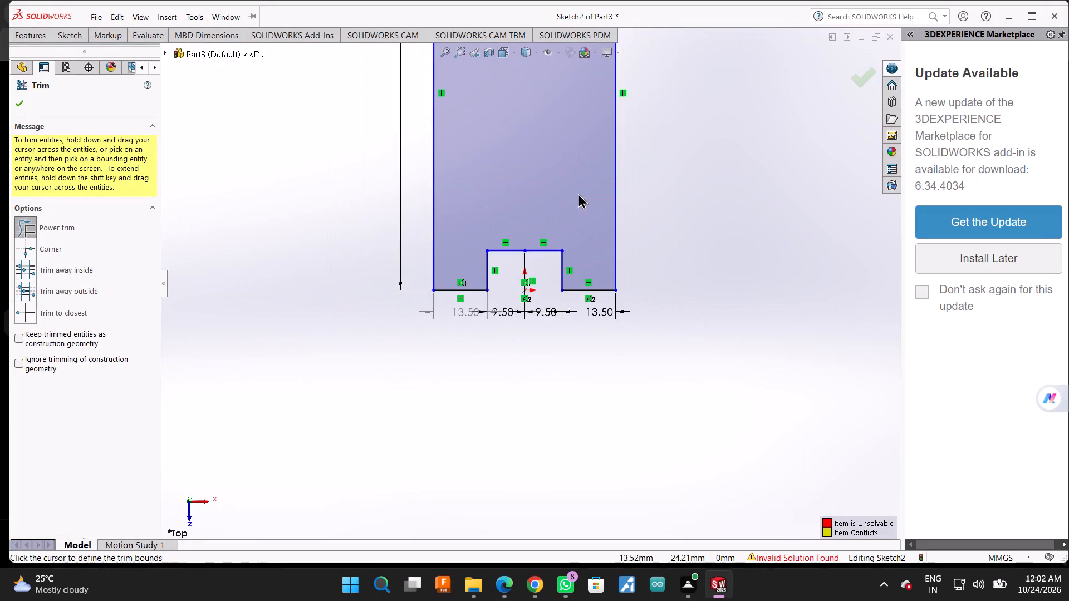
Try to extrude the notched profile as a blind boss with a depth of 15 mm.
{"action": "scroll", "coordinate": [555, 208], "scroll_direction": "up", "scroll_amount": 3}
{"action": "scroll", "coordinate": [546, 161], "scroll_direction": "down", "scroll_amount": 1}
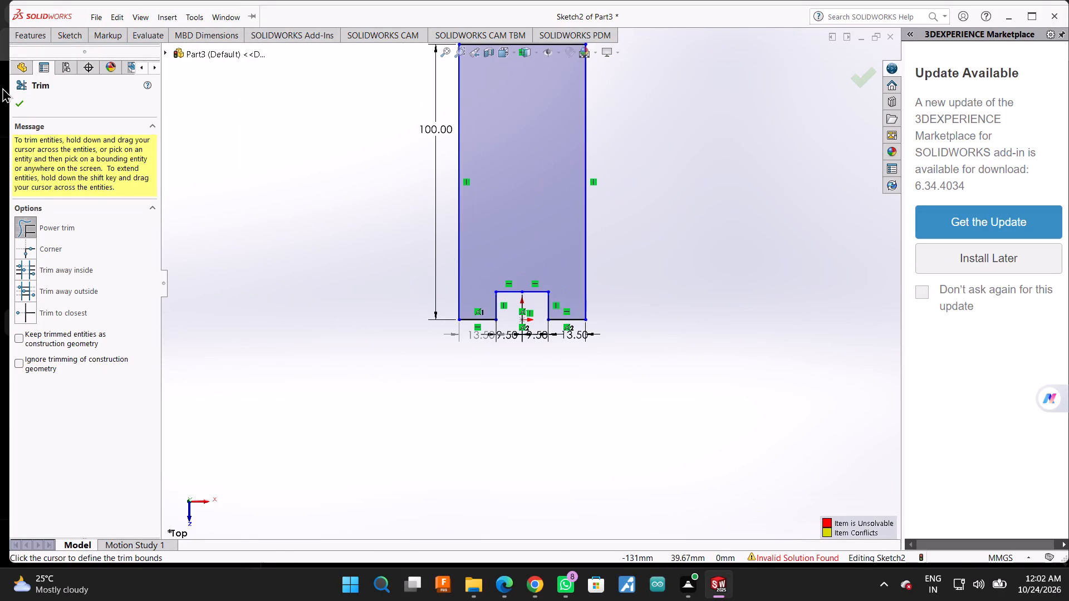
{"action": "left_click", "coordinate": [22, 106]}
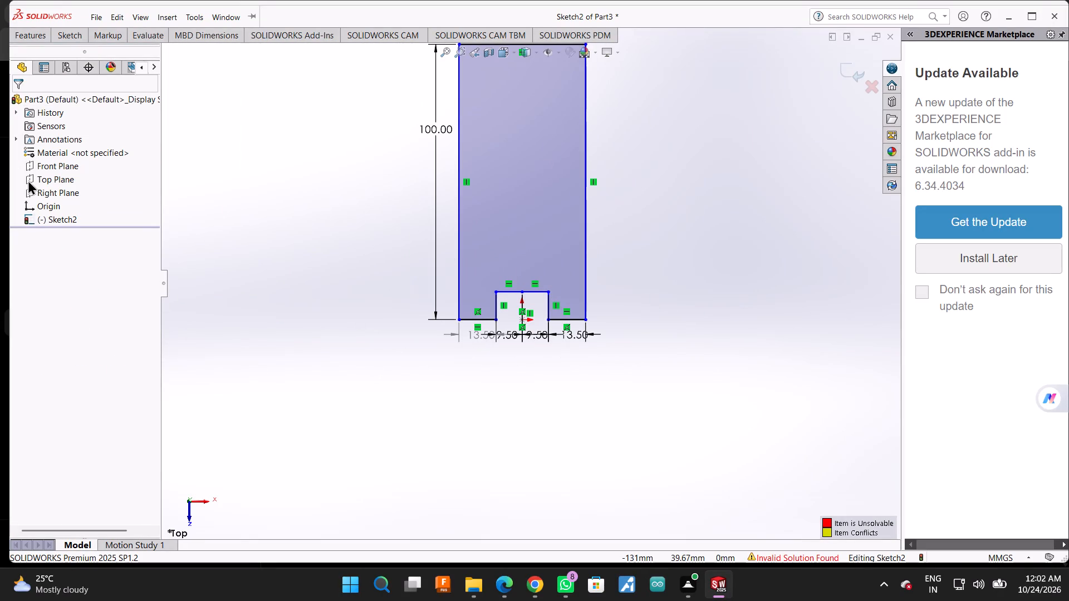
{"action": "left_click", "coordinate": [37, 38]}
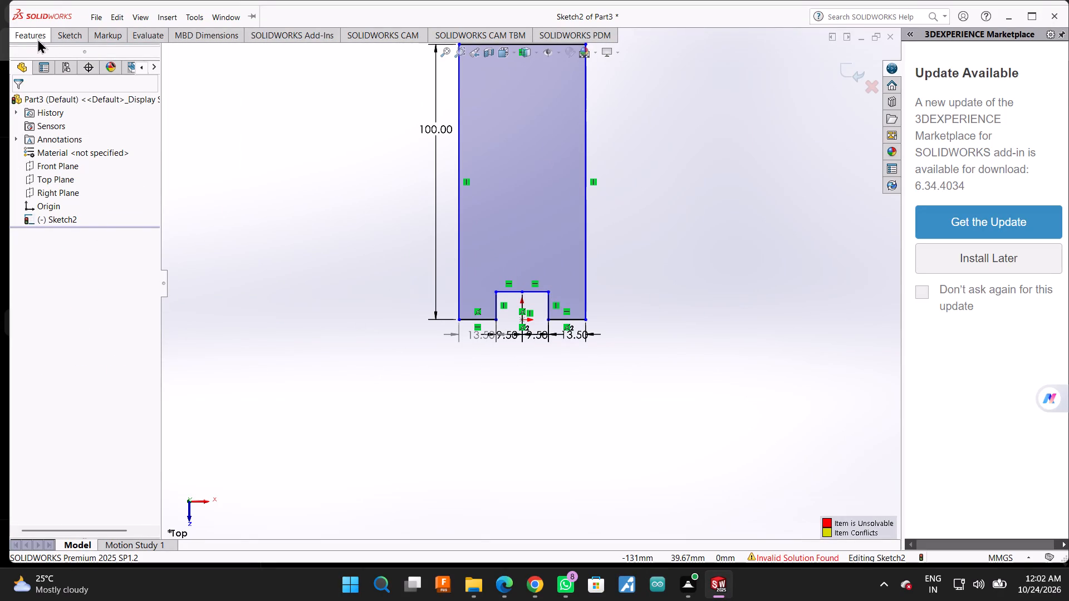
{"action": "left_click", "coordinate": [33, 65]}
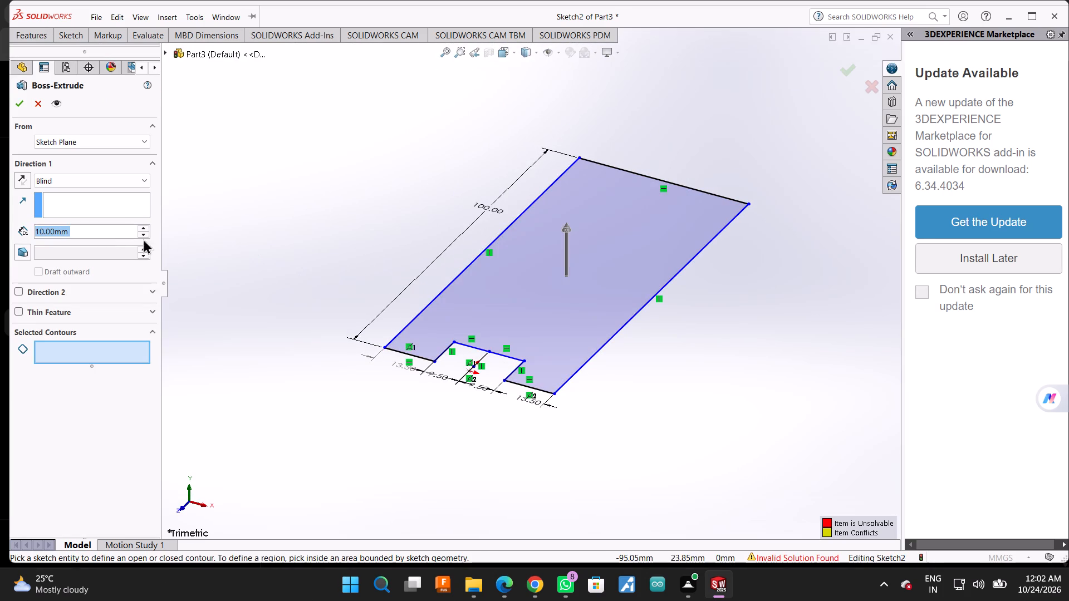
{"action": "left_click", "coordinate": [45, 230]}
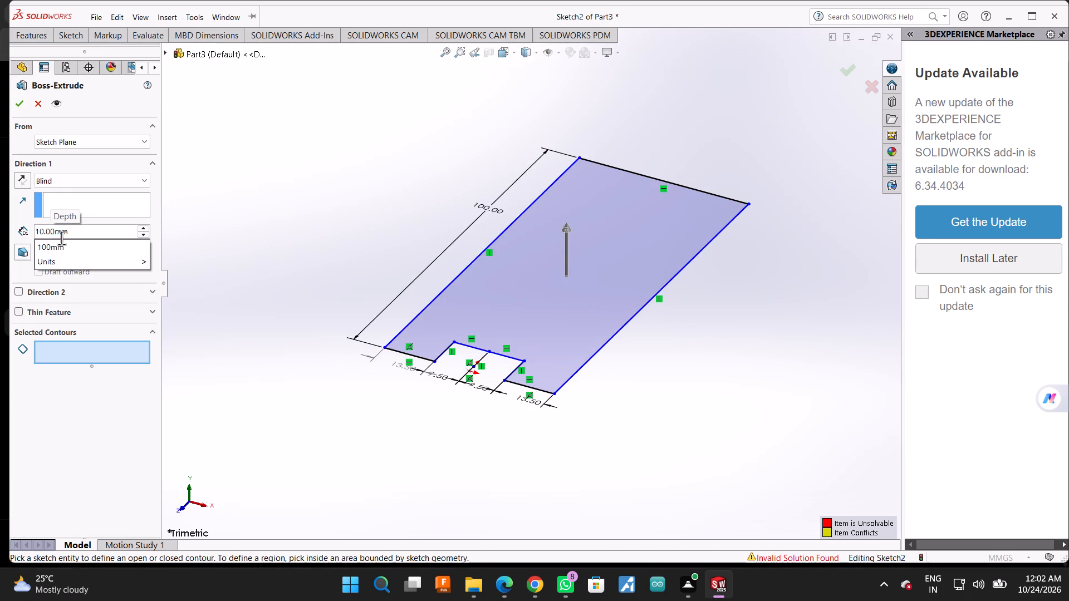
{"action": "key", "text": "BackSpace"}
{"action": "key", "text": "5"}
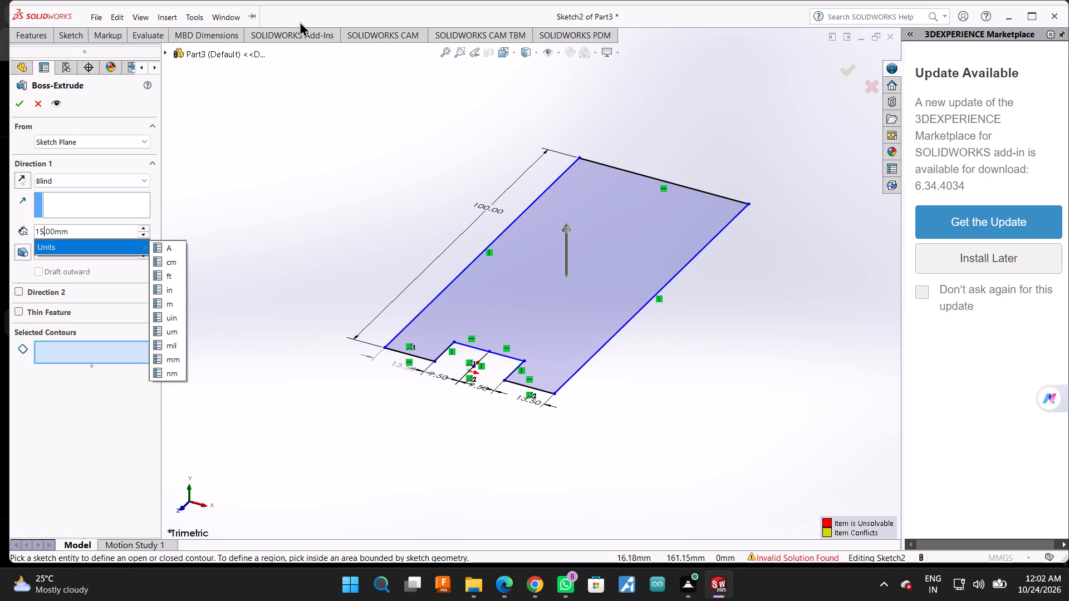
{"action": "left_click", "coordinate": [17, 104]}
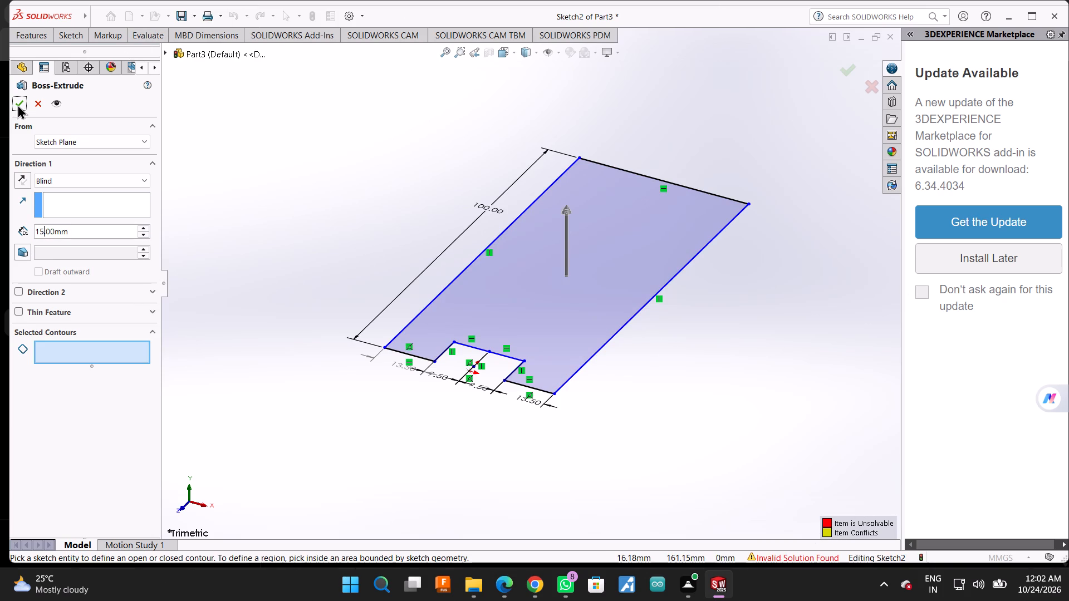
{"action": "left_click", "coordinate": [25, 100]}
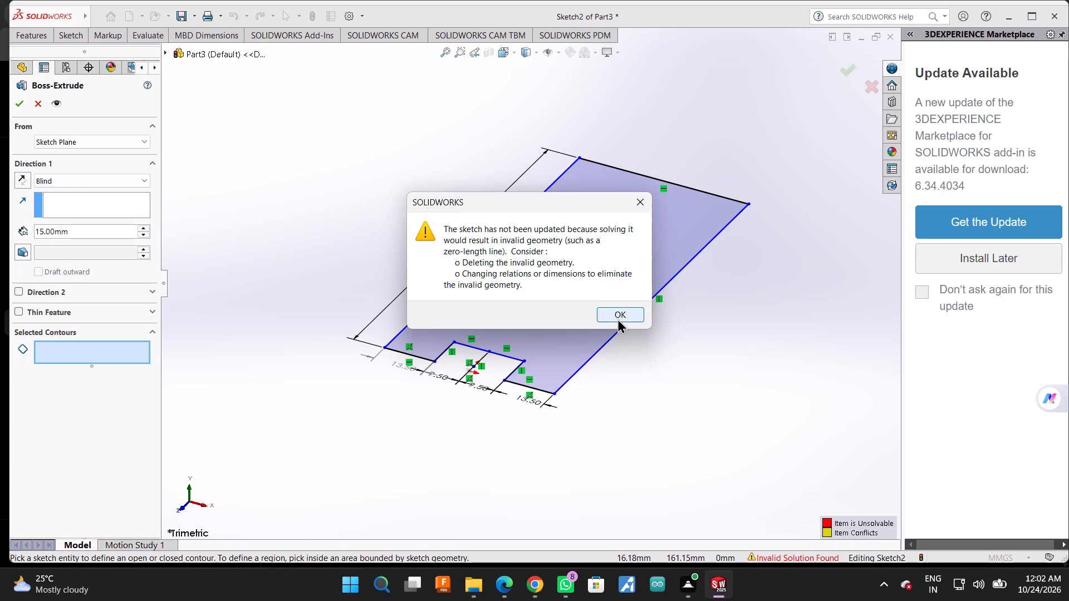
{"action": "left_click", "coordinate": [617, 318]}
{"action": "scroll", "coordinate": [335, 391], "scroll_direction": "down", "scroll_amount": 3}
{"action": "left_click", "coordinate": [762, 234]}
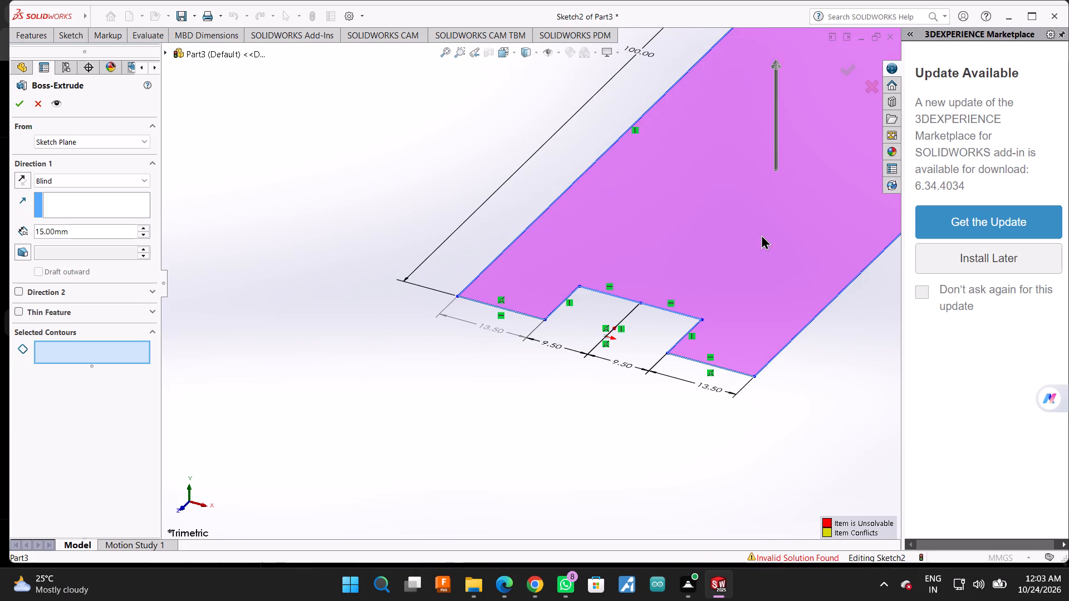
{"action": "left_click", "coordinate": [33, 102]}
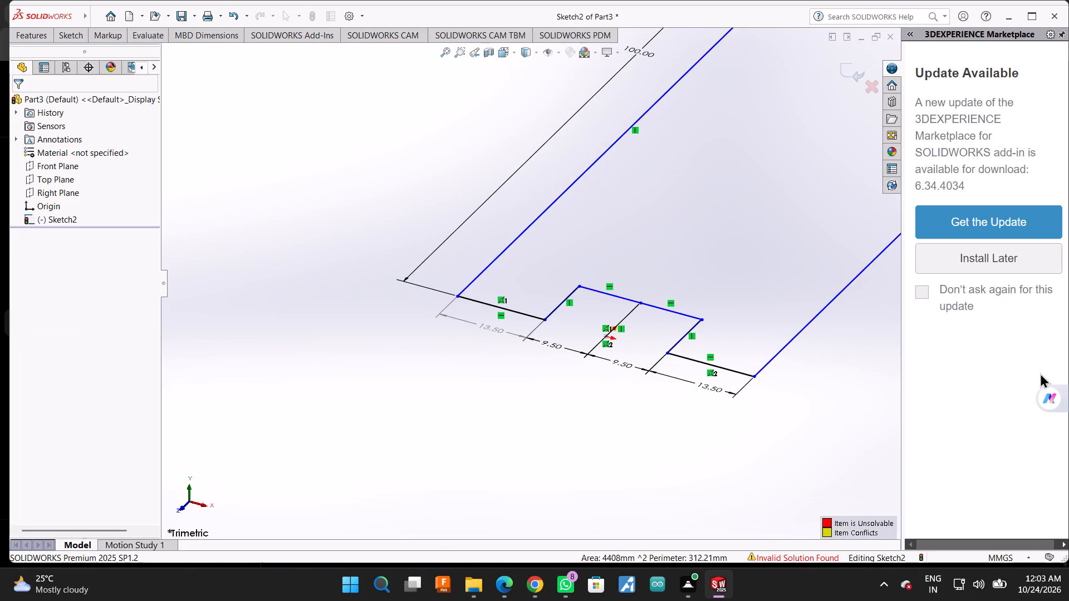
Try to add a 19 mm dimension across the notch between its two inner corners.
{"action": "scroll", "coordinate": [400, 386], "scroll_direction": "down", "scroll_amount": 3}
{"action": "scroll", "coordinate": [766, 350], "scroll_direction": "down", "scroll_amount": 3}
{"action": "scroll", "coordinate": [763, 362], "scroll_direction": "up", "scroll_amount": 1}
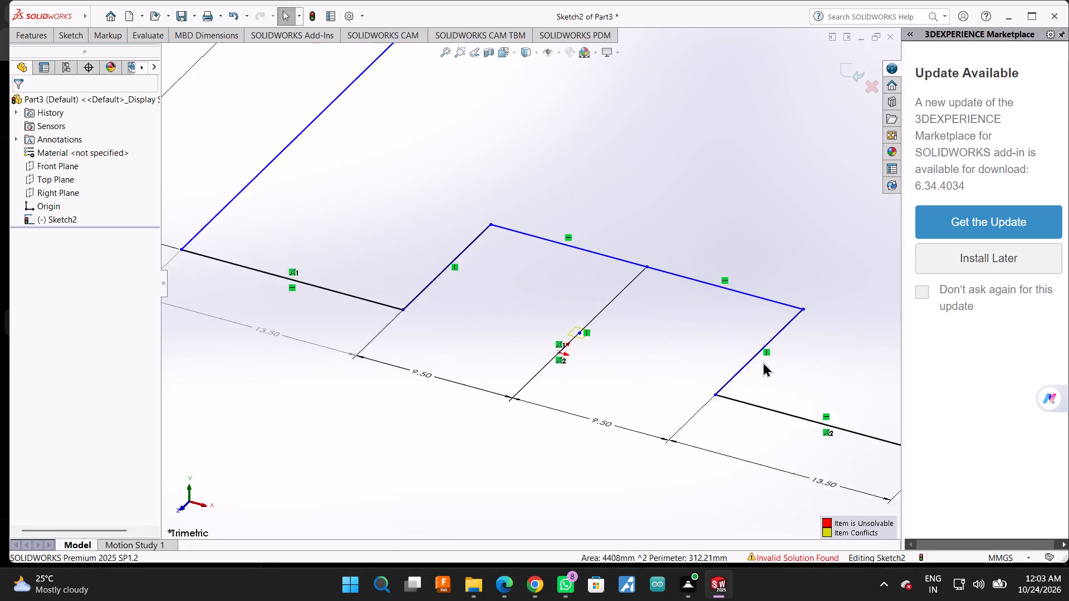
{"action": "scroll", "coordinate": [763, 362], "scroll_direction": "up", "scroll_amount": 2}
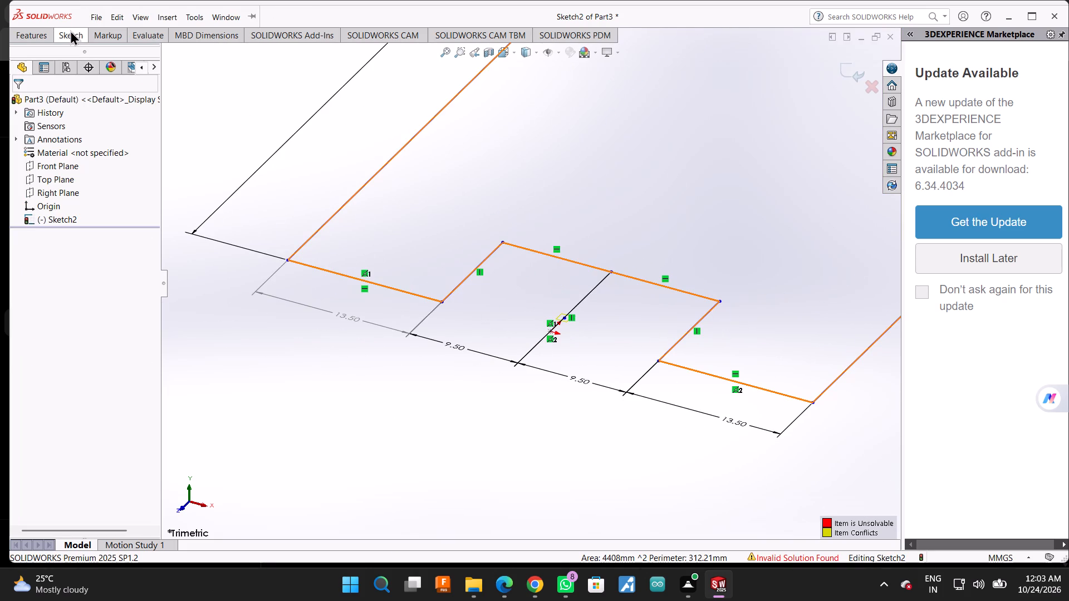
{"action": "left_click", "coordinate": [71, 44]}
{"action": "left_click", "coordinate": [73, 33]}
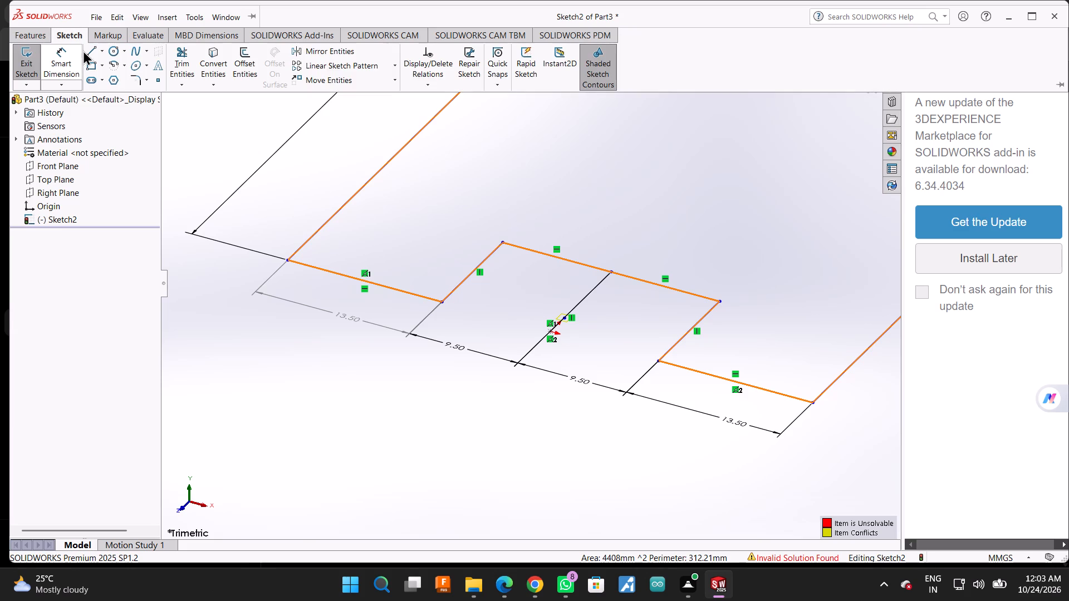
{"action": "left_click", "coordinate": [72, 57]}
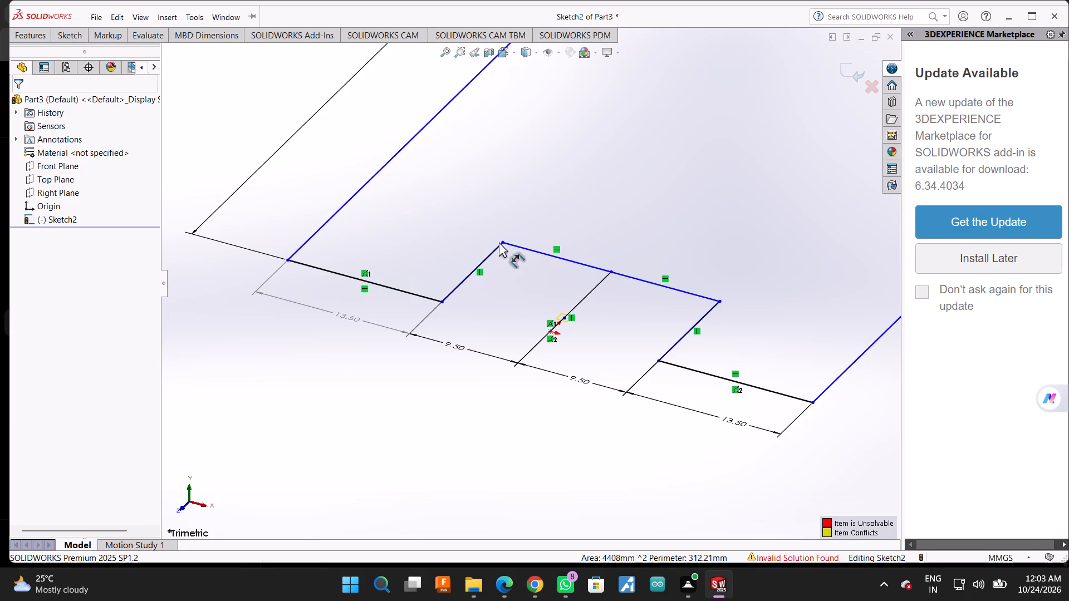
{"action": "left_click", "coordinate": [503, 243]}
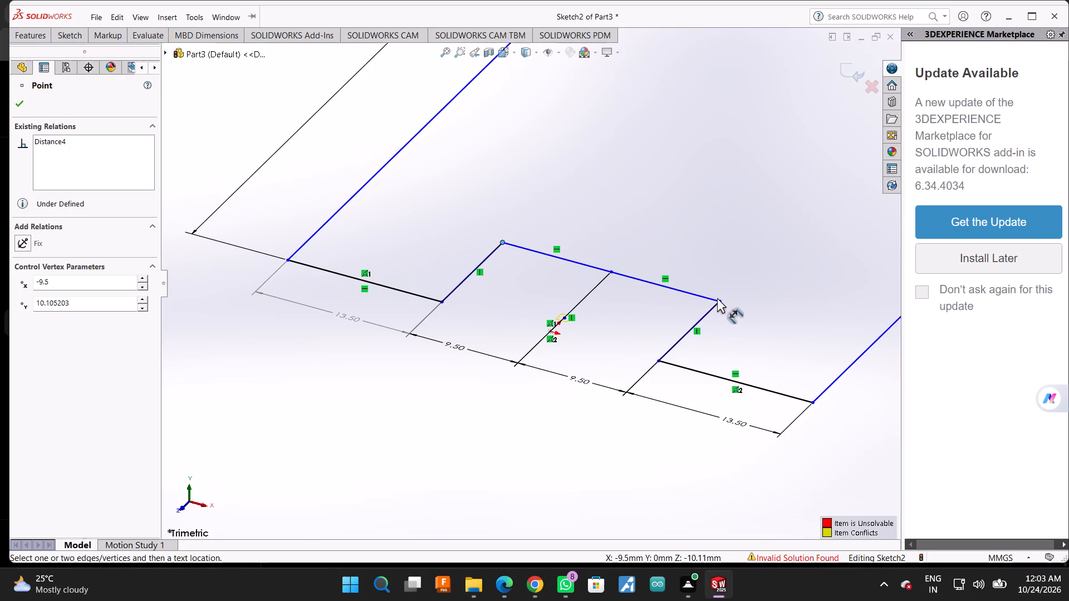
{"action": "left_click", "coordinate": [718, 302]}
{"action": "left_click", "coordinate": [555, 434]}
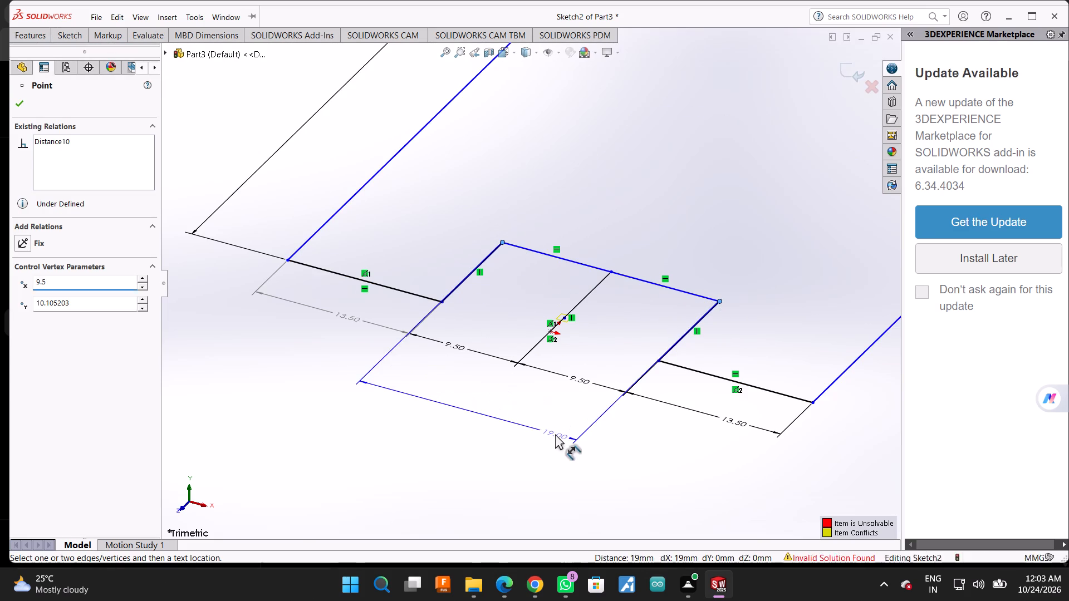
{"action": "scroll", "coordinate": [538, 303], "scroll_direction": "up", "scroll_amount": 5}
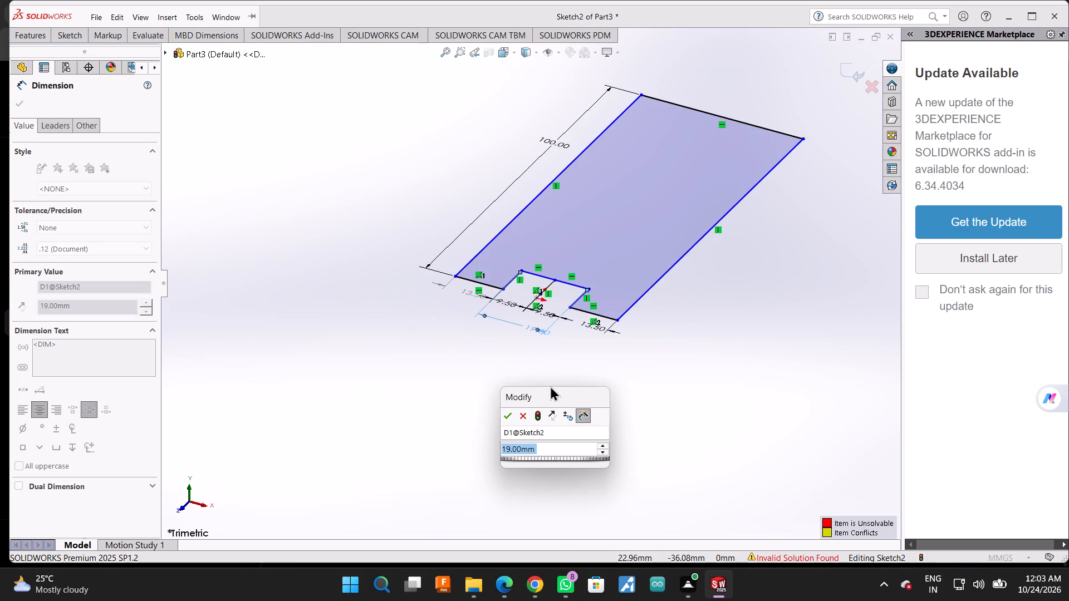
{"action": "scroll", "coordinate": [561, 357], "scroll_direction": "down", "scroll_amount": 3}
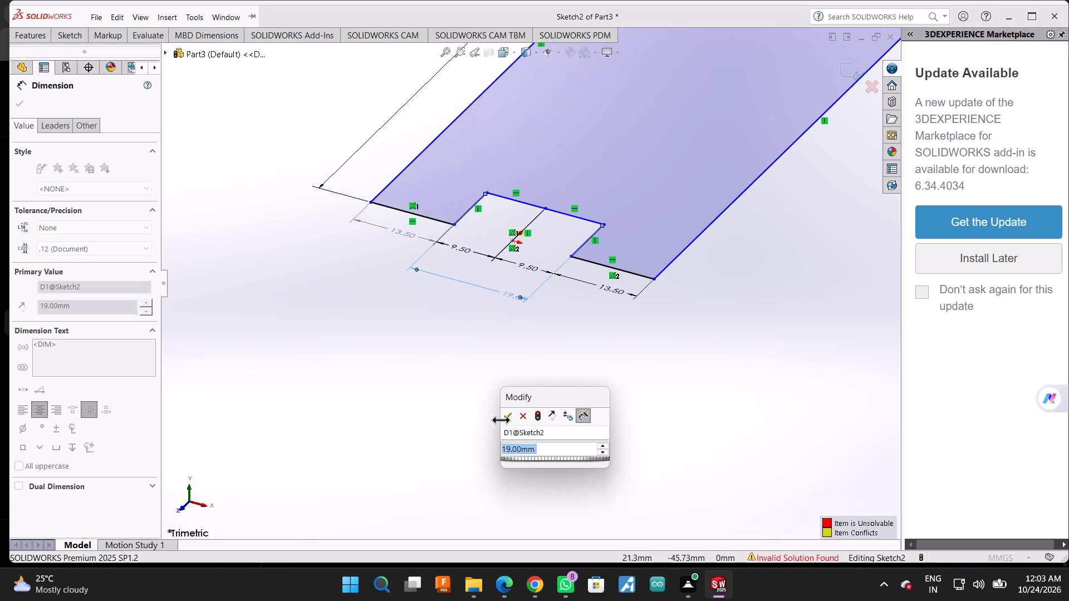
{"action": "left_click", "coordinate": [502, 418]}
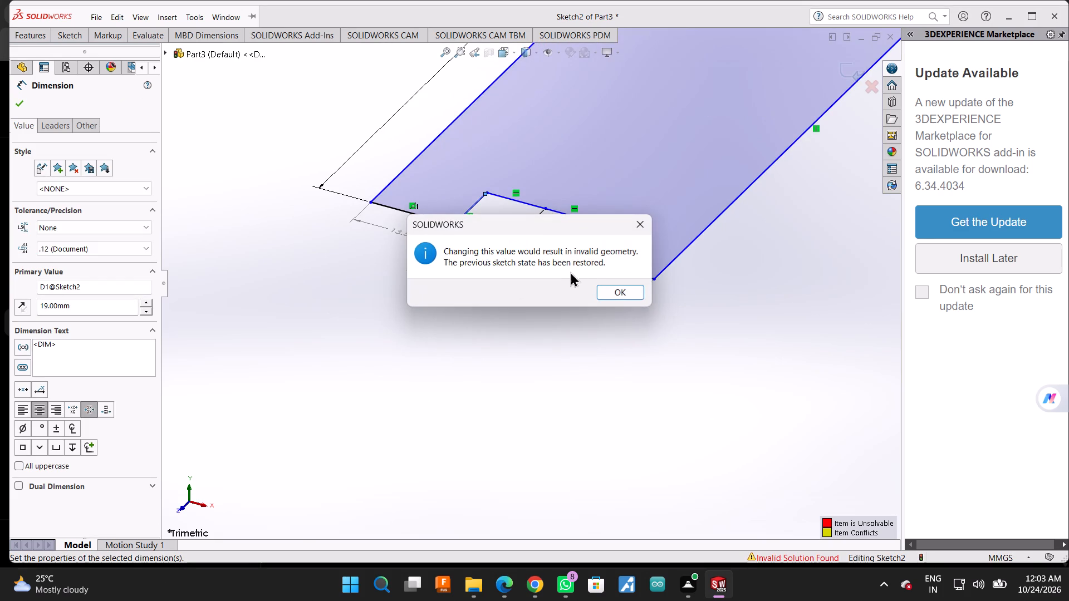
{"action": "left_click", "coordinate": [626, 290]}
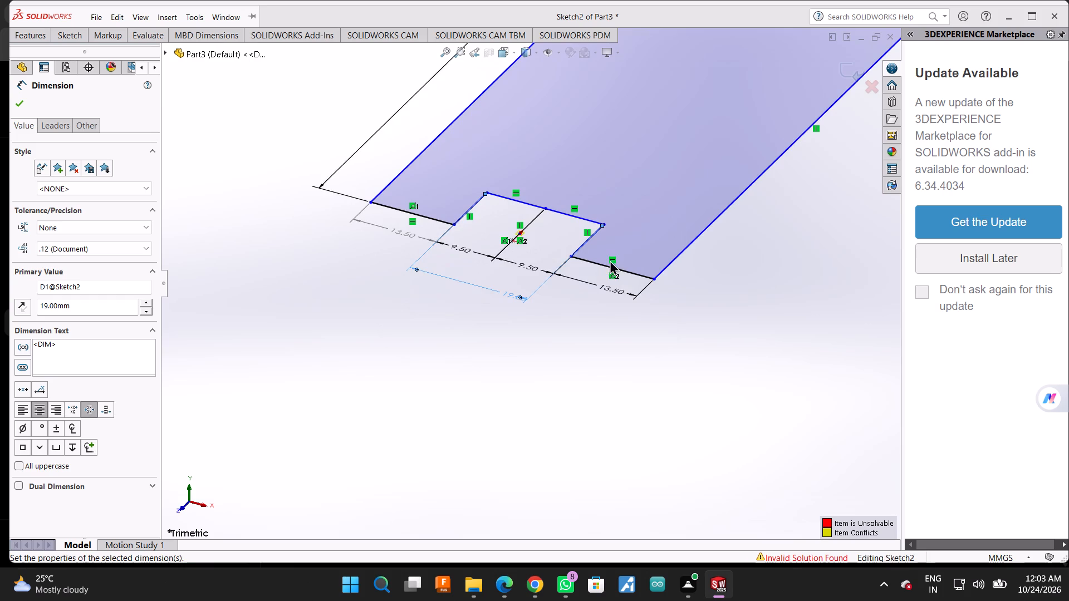
Undo all the sketch work, from the last dimension back to the first line, until the part has no sketch.
{"action": "scroll", "coordinate": [591, 230], "scroll_direction": "down", "scroll_amount": 3}
{"action": "scroll", "coordinate": [505, 259], "scroll_direction": "up", "scroll_amount": 2}
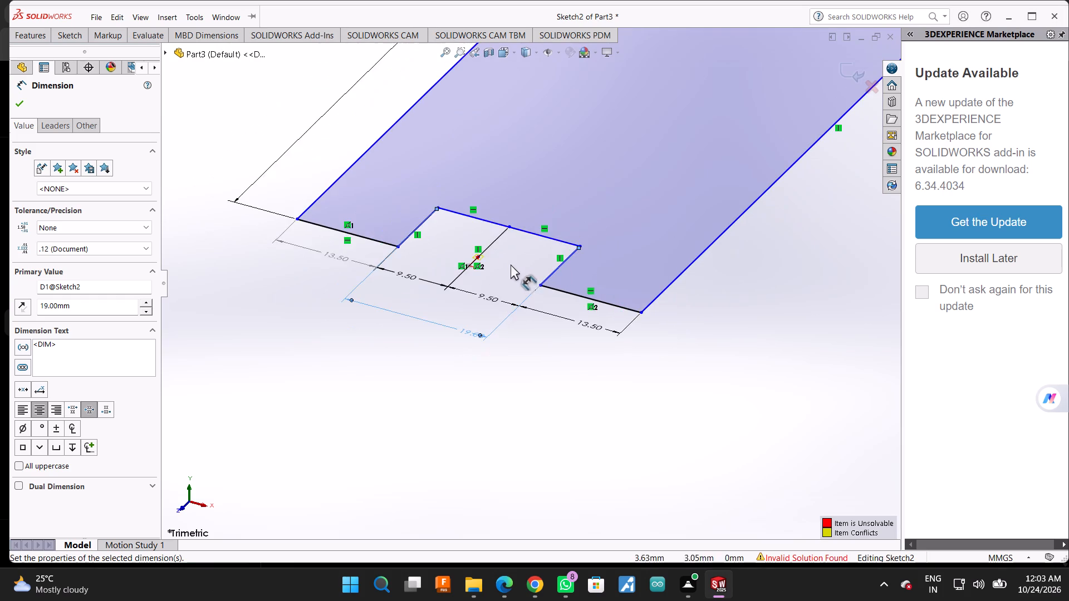
{"action": "scroll", "coordinate": [520, 268], "scroll_direction": "up", "scroll_amount": 2}
{"action": "key", "text": "ctrl+z"}
{"action": "key", "text": "ctrl+z"}
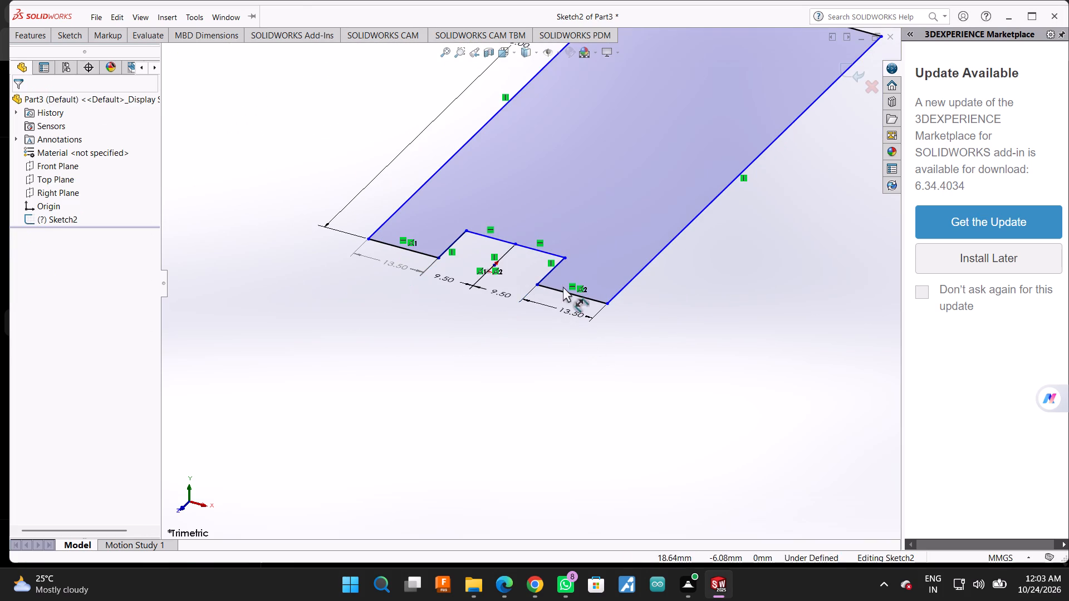
{"action": "key", "text": "ctrl+z"}
{"action": "key", "text": "ctrl+z"}
{"action": "key", "text": "ctrl+z"}
{"action": "key", "text": "ctrl+z"}
{"action": "key", "text": "ctrl+z"}
{"action": "key", "text": "ctrl+z"}
{"action": "key", "text": "ctrl+z"}
{"action": "key", "text": "ctrl+z"}
{"action": "key", "text": "ctrl+z"}
{"action": "key", "text": "ctrl+z"}
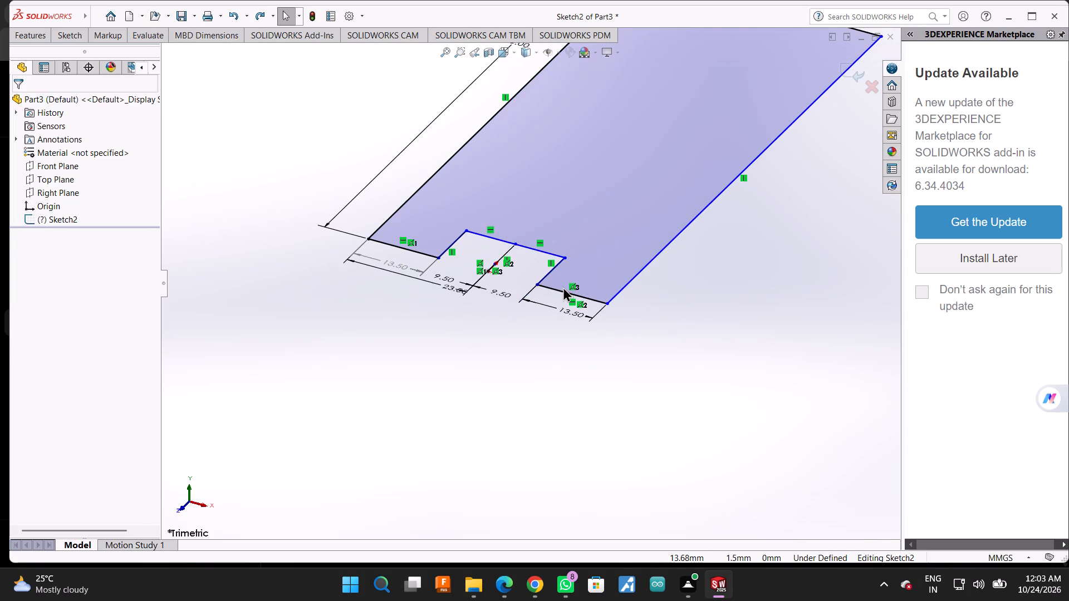
{"action": "key", "text": "ctrl+z"}
{"action": "key", "text": "ctrl+z"}
{"action": "key", "text": "ctrl+z"}
{"action": "key", "text": "ctrl+z"}
{"action": "key", "text": "ctrl+z"}
{"action": "key", "text": "ctrl+z"}
{"action": "key", "text": "ctrl+z"}
{"action": "key", "text": "ctrl+z"}
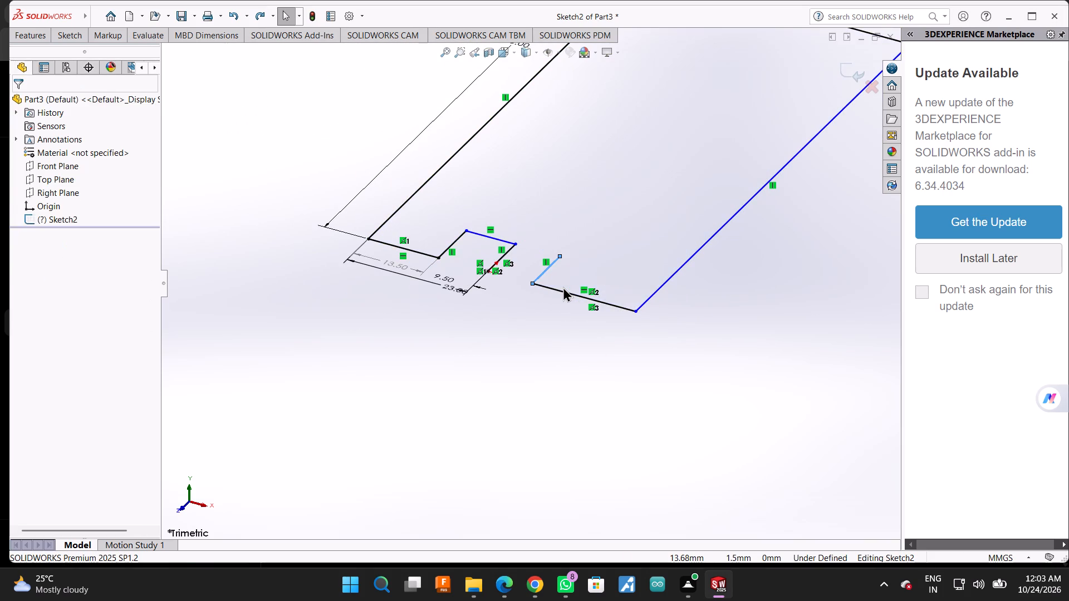
{"action": "key", "text": "ctrl+z"}
{"action": "key", "text": "ctrl+z"}
{"action": "key", "text": "ctrl+z"}
{"action": "key", "text": "ctrl+z"}
{"action": "key", "text": "ctrl+z"}
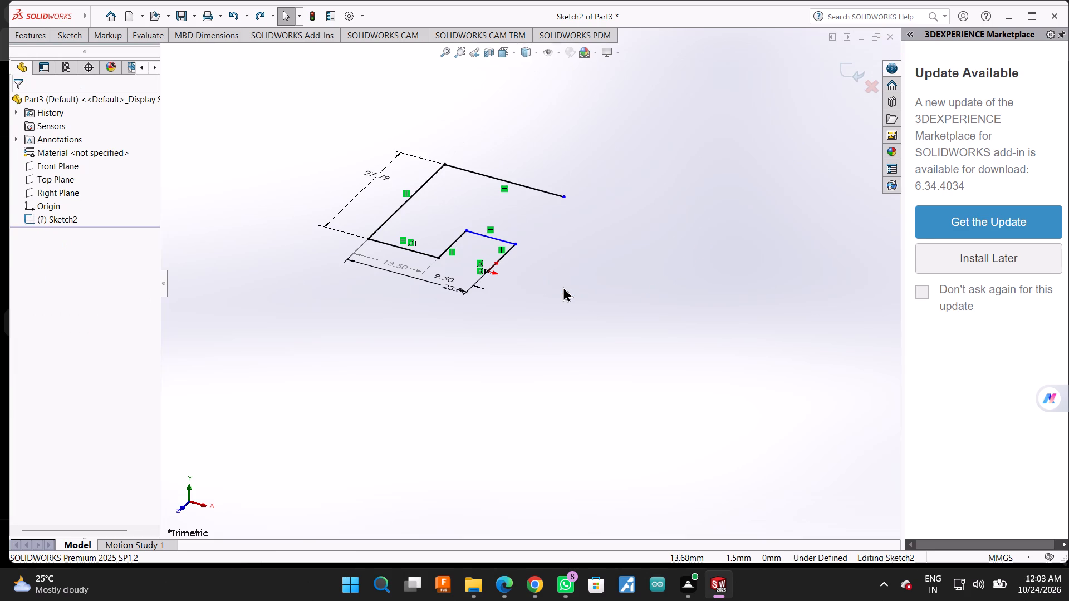
{"action": "key", "text": "ctrl+z"}
{"action": "key", "text": "ctrl+z"}
{"action": "key", "text": "ctrl+z"}
{"action": "key", "text": "ctrl+z"}
{"action": "key", "text": "ctrl+z"}
{"action": "key", "text": "ctrl+z"}
{"action": "key", "text": "ctrl+z"}
{"action": "key", "text": "ctrl+z"}
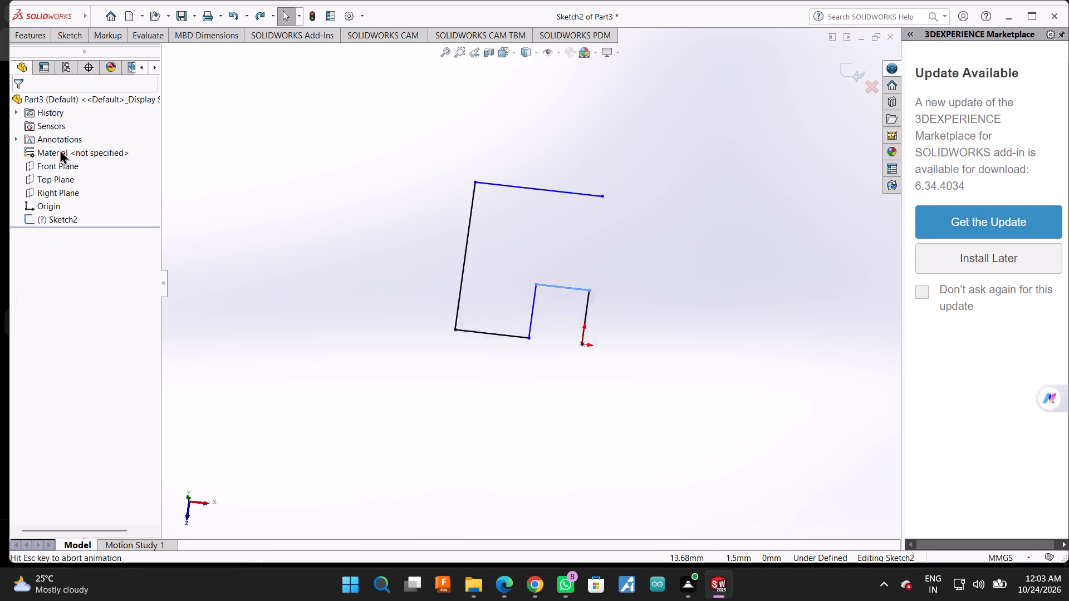
{"action": "key", "text": "ctrl+z"}
{"action": "key", "text": "ctrl+z"}
{"action": "key", "text": "ctrl+z"}
{"action": "key", "text": "ctrl+z"}
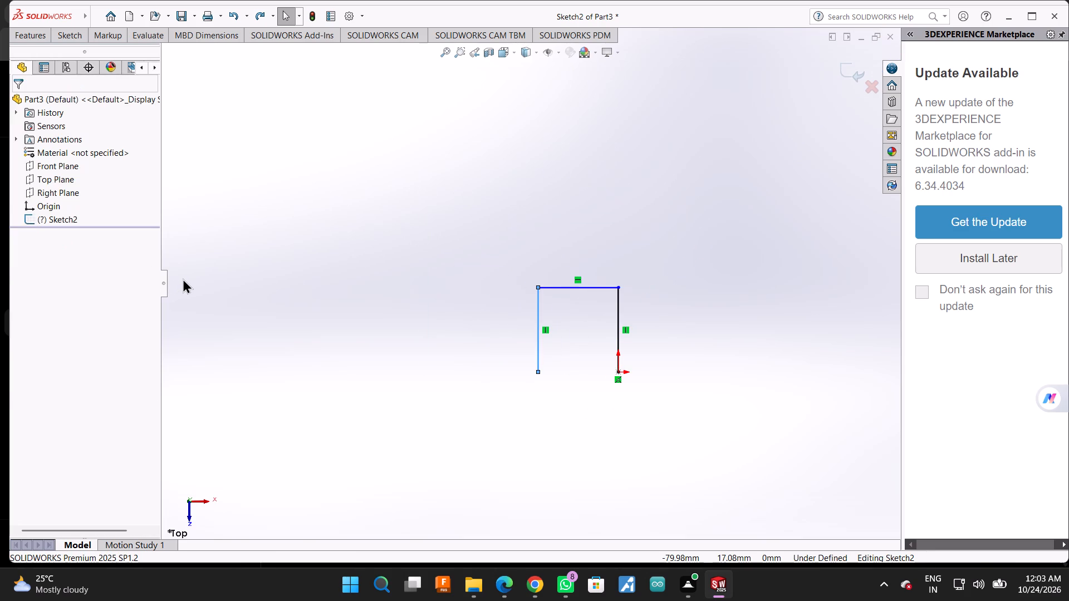
{"action": "key", "text": "ctrl+z"}
{"action": "key", "text": "ctrl+z"}
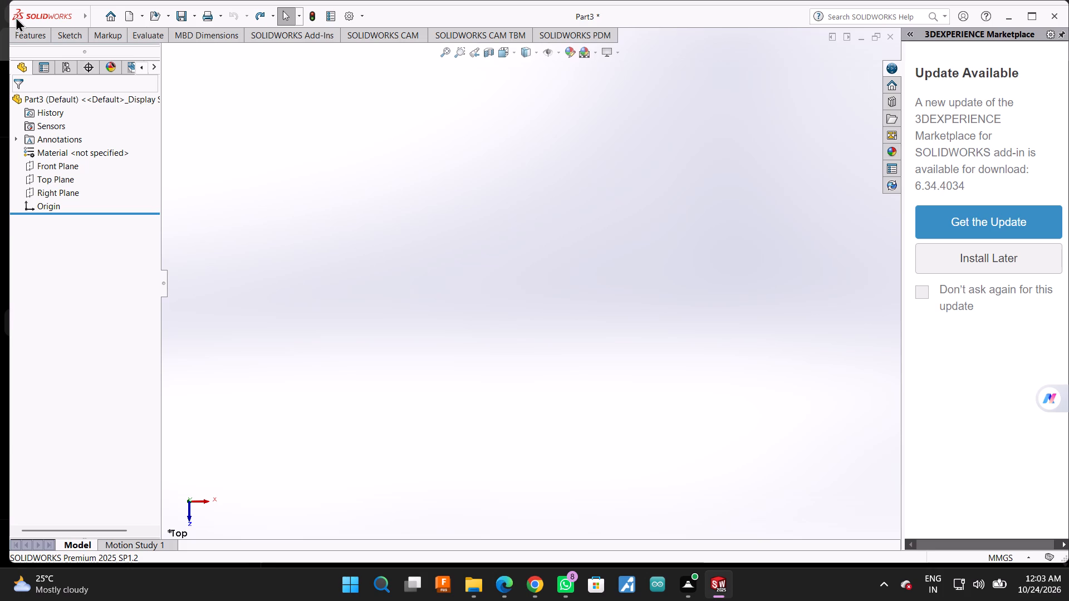
Start a new sketch on the Top Plane and draw a horizontal line about 111 mm long through the origin.
{"action": "left_click", "coordinate": [67, 35]}
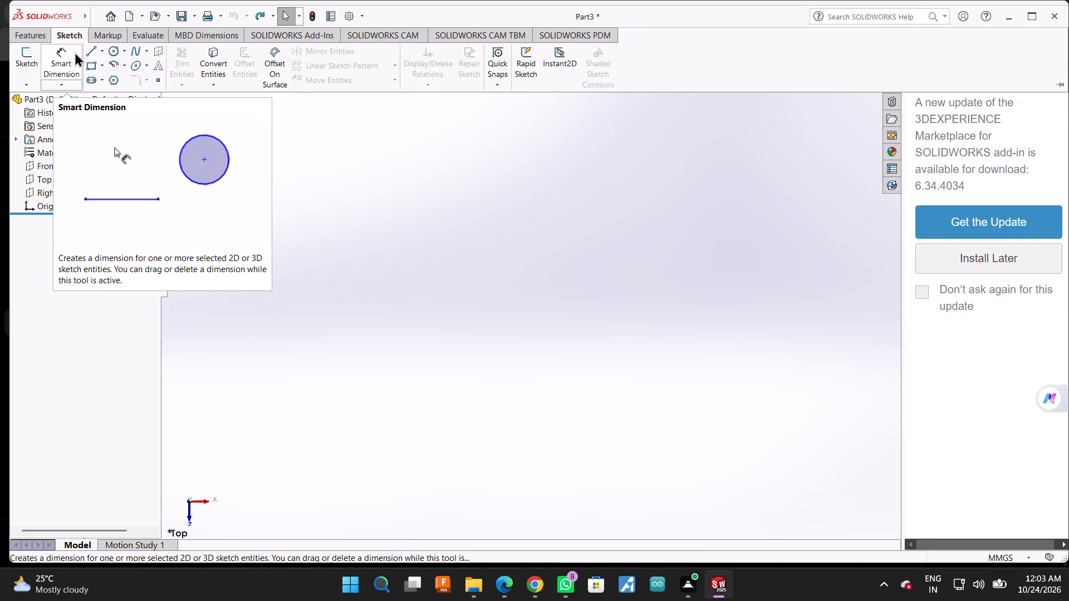
{"action": "left_click", "coordinate": [92, 47]}
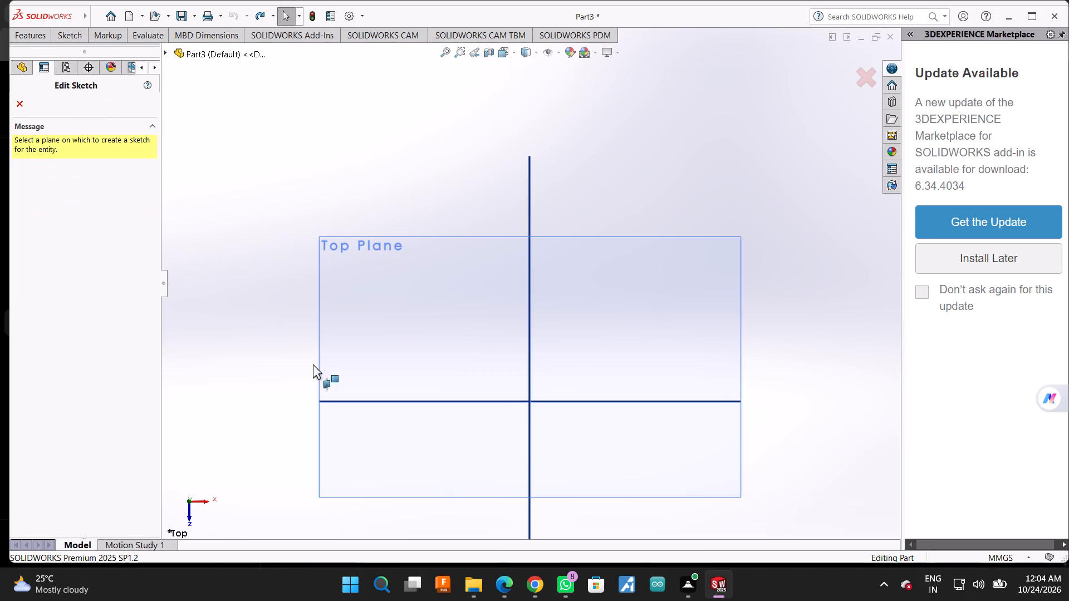
{"action": "left_click", "coordinate": [439, 335]}
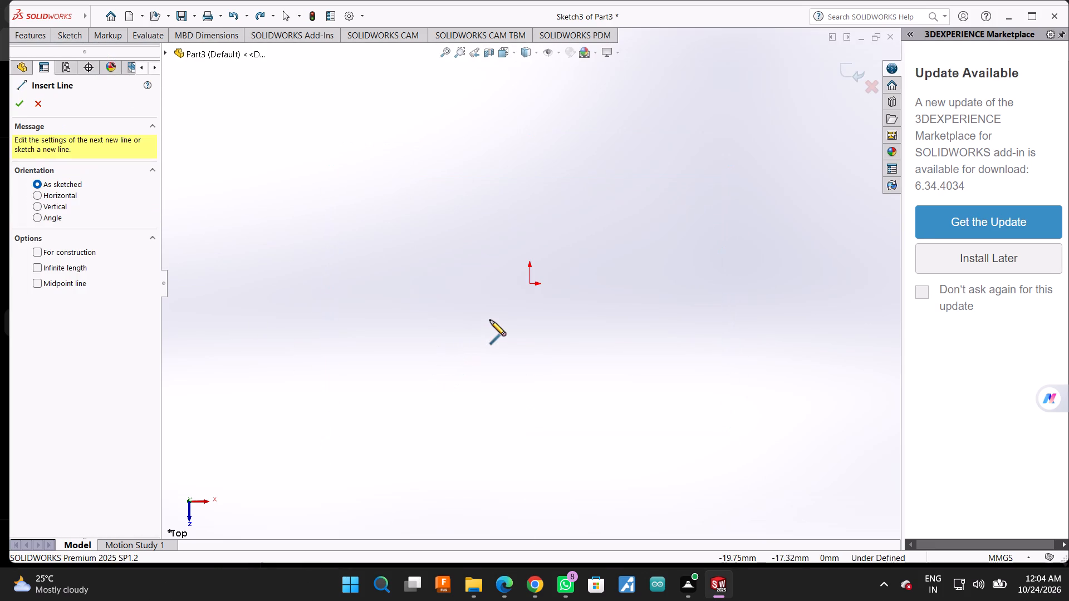
{"action": "left_click", "coordinate": [404, 283]}
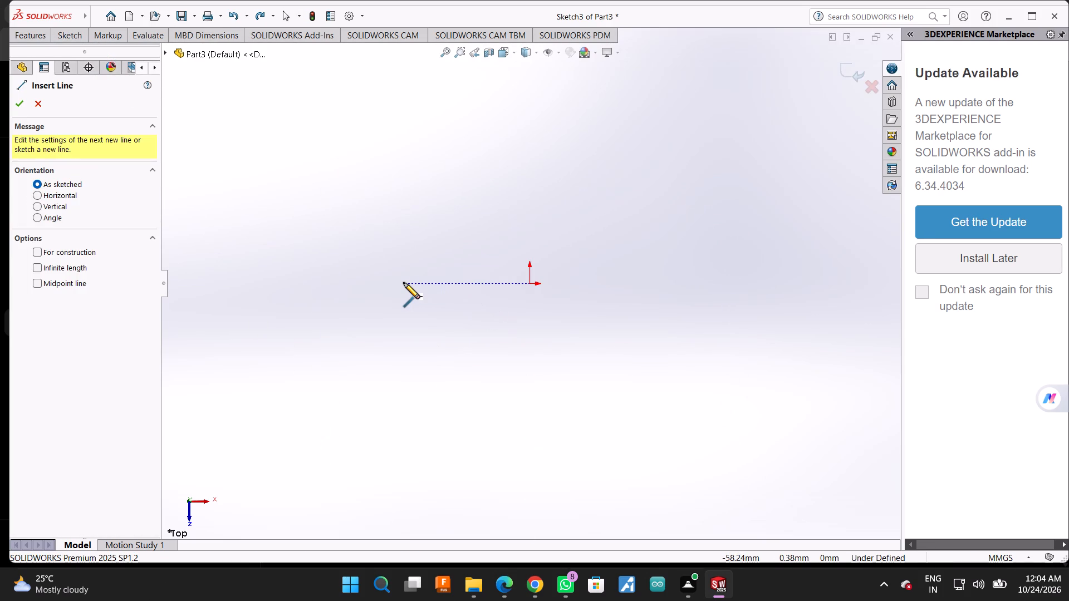
{"action": "left_click", "coordinate": [644, 282]}
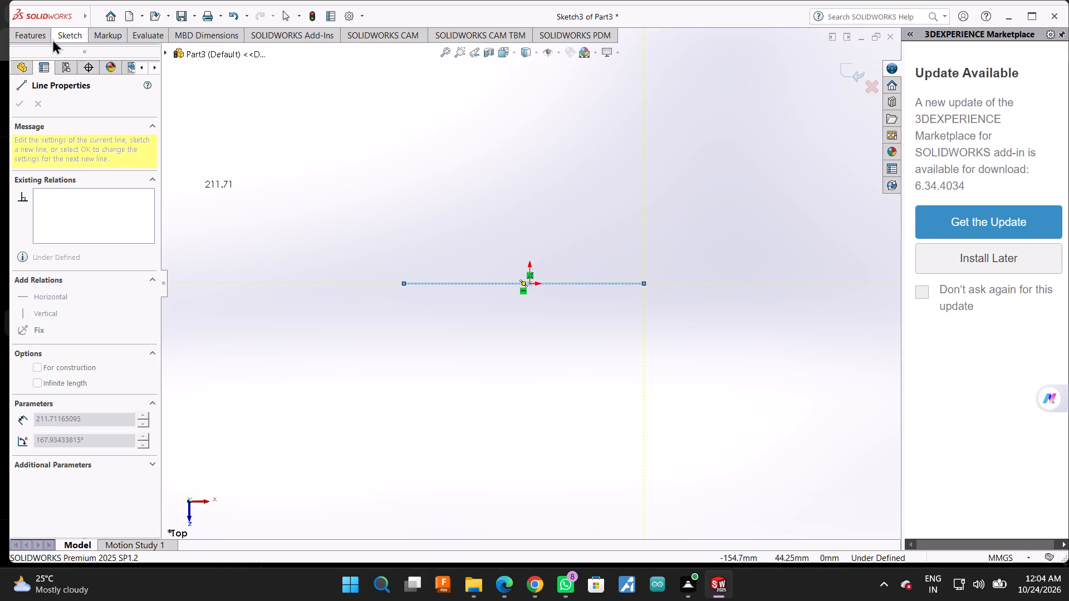
Dimension the horizontal base line through the origin to 46 mm.
{"action": "left_click", "coordinate": [53, 38]}
{"action": "left_click", "coordinate": [55, 55]}
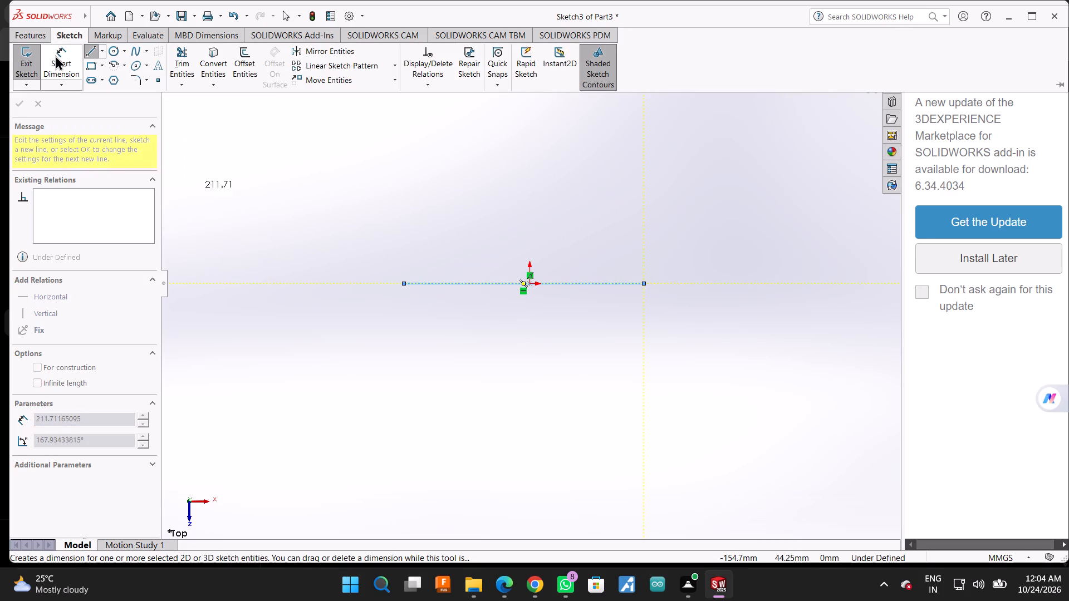
{"action": "left_click", "coordinate": [504, 280]}
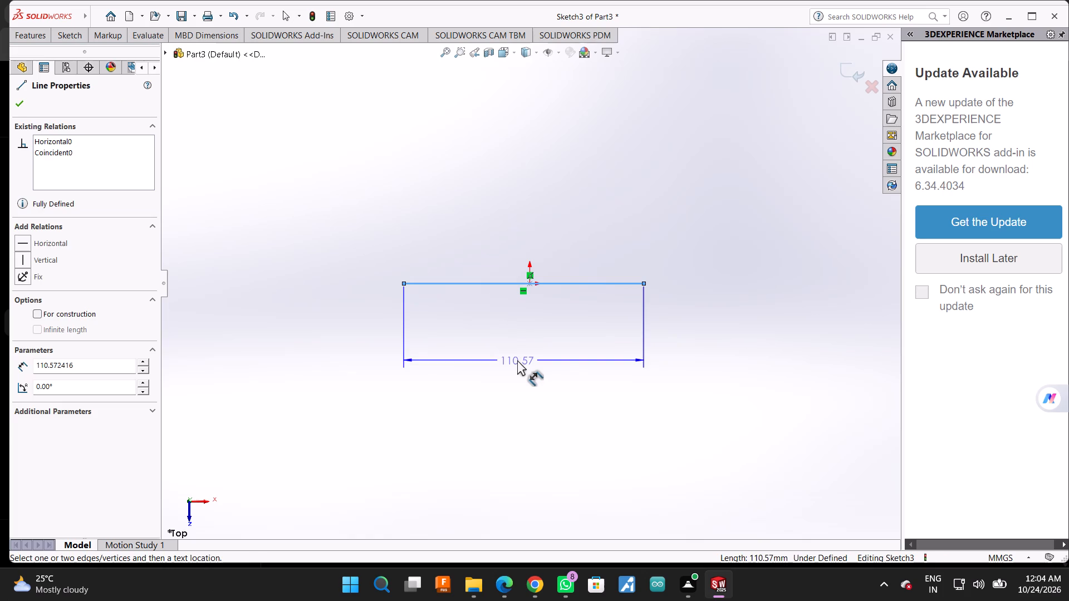
{"action": "left_click", "coordinate": [517, 360]}
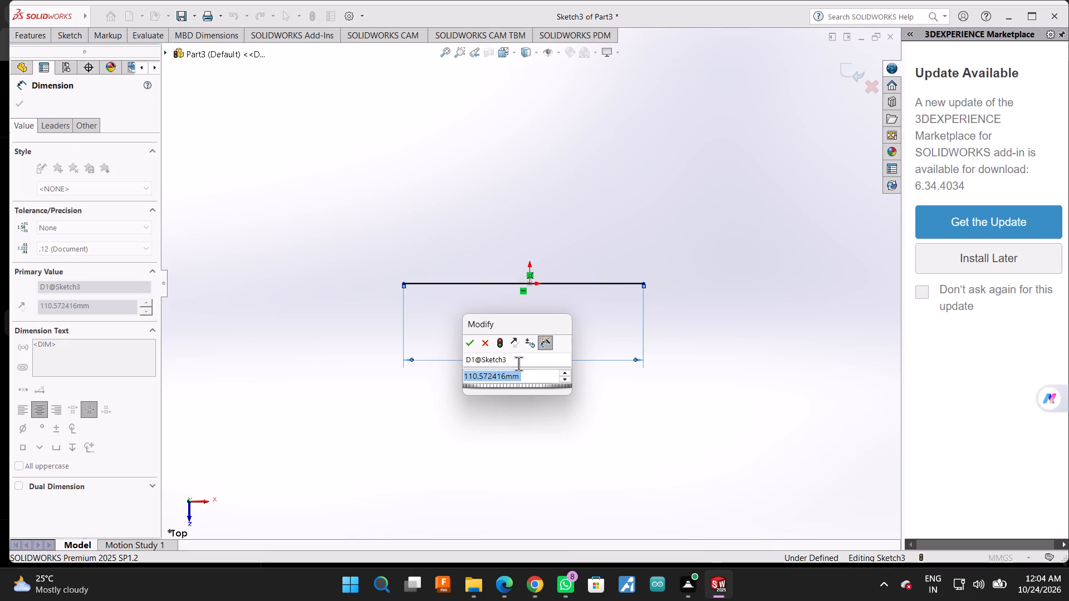
{"action": "key", "text": "4"}
{"action": "key", "text": "6"}
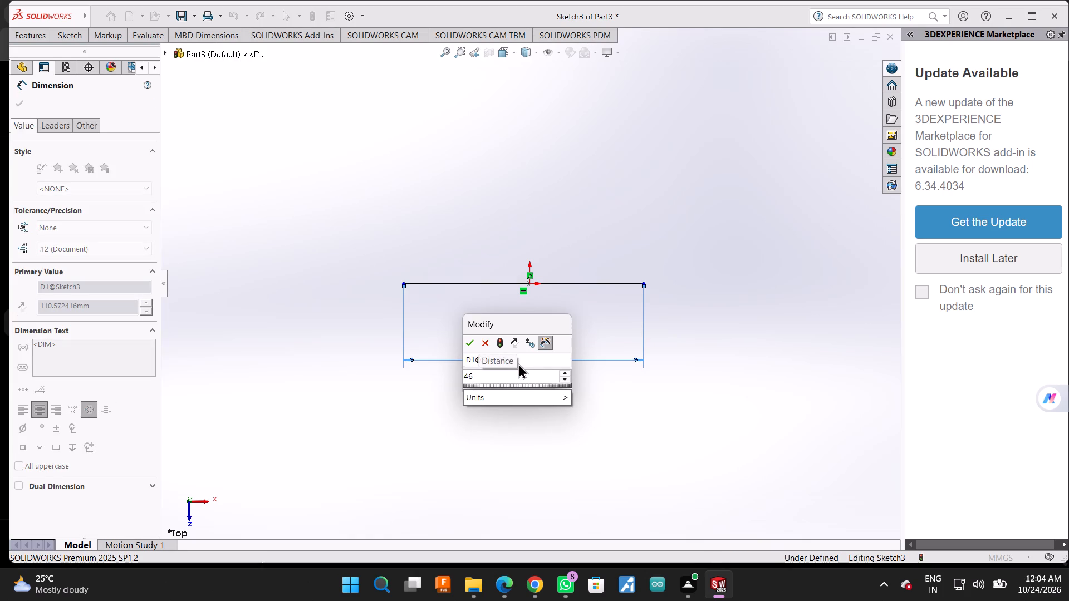
{"action": "key", "text": "Return"}
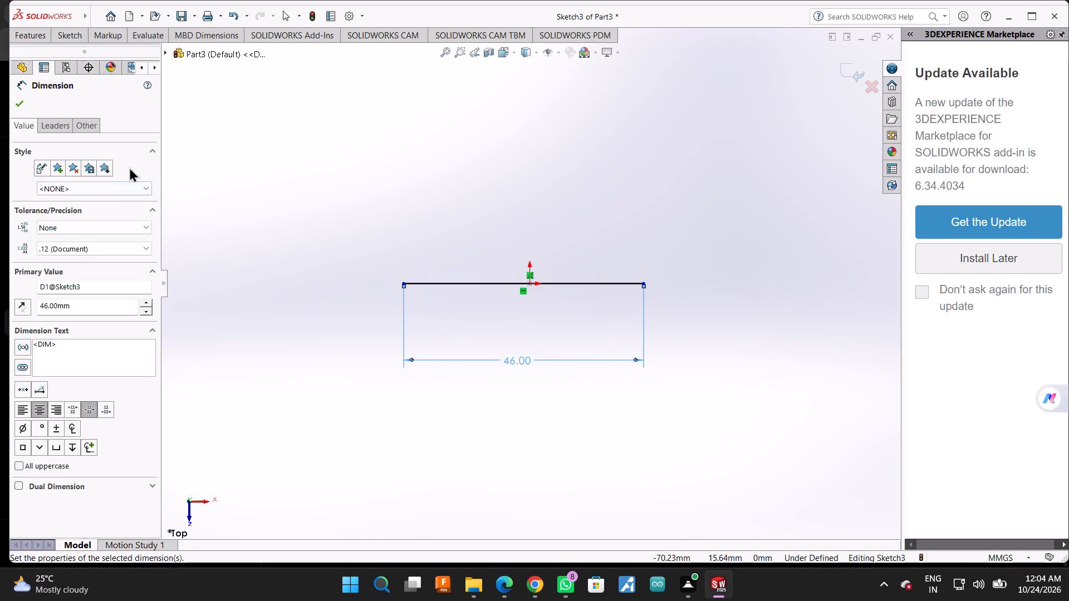
{"action": "left_click", "coordinate": [19, 100]}
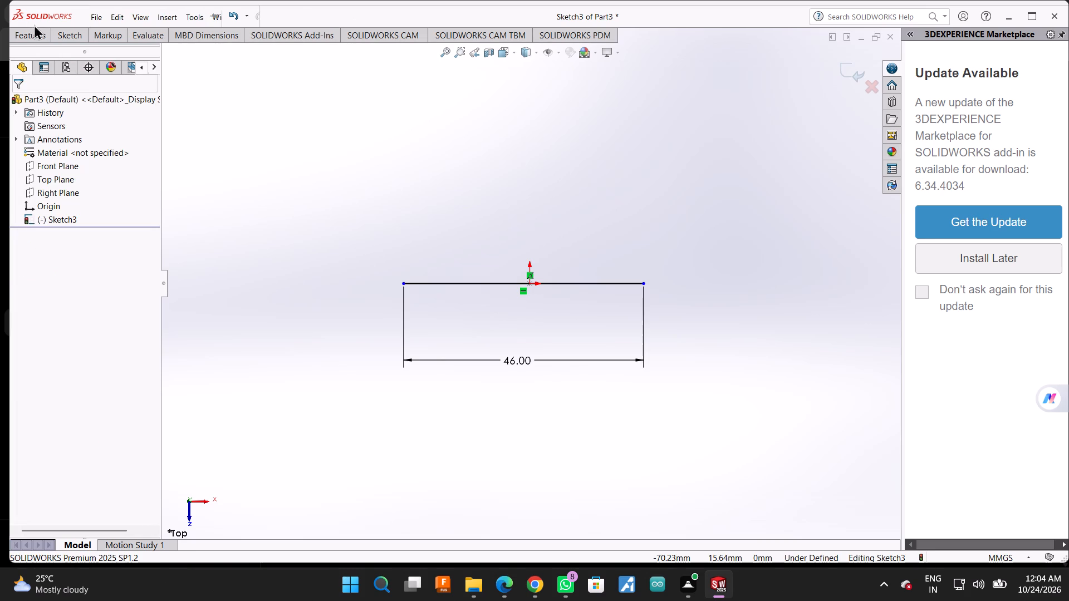
Draw the rest of the closed profile above the base line, about 108 mm high, with a top notch about 17 mm wide and 15 mm deep.
{"action": "left_click", "coordinate": [53, 32]}
{"action": "left_click", "coordinate": [86, 52]}
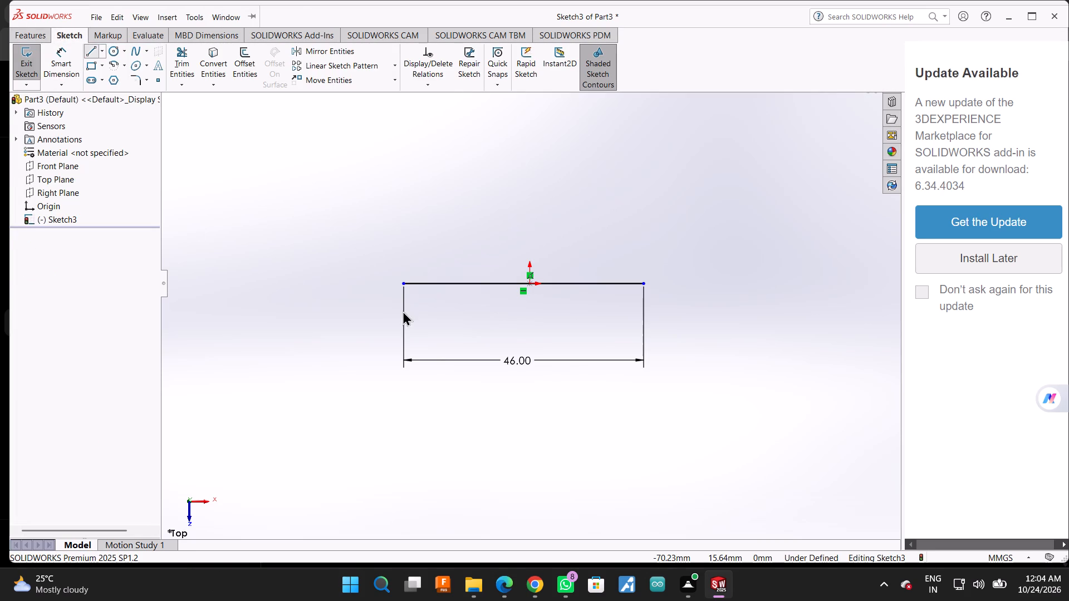
{"action": "left_click", "coordinate": [402, 285]}
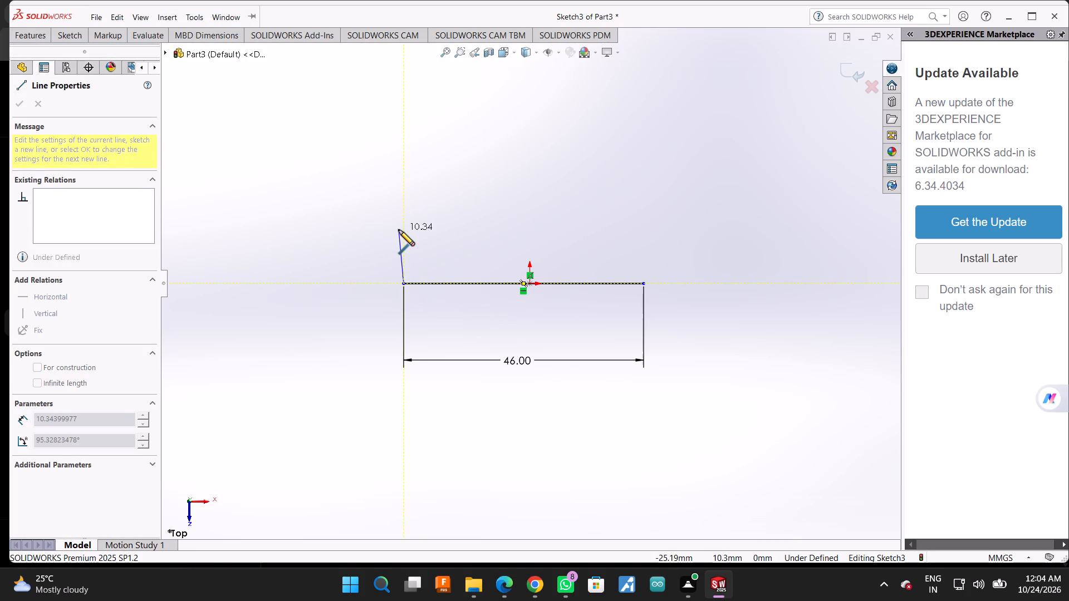
{"action": "scroll", "coordinate": [399, 230], "scroll_direction": "up", "scroll_amount": 2}
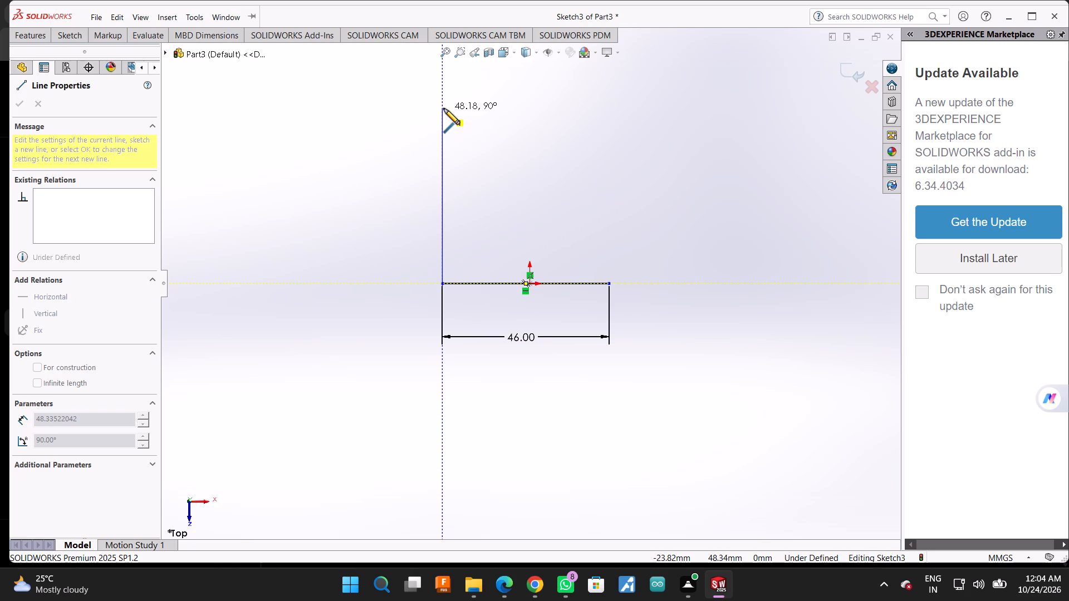
{"action": "scroll", "coordinate": [446, 182], "scroll_direction": "up", "scroll_amount": 5}
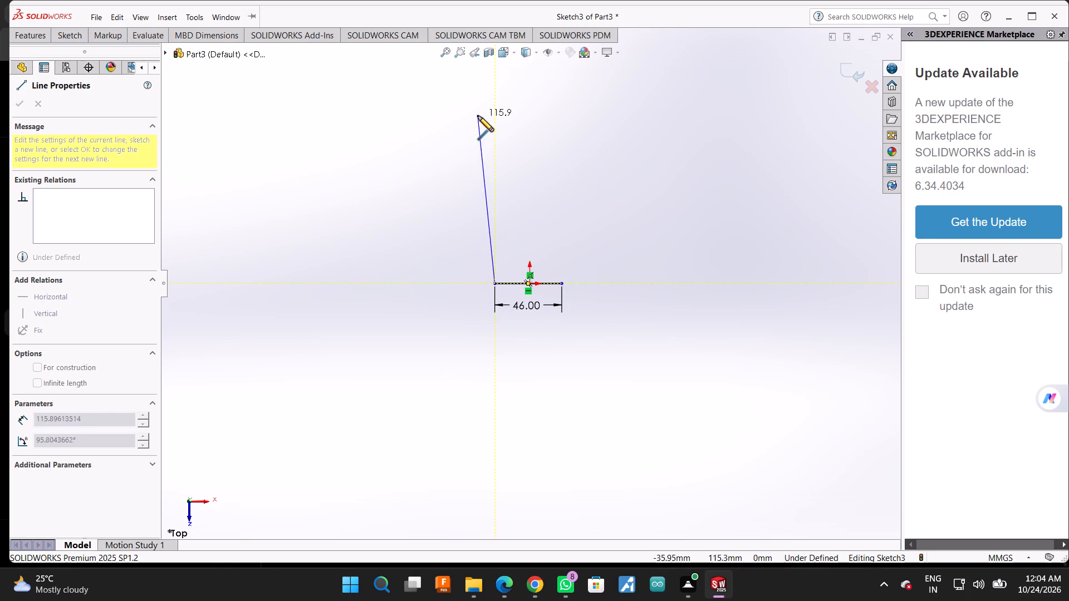
{"action": "left_click", "coordinate": [493, 126]}
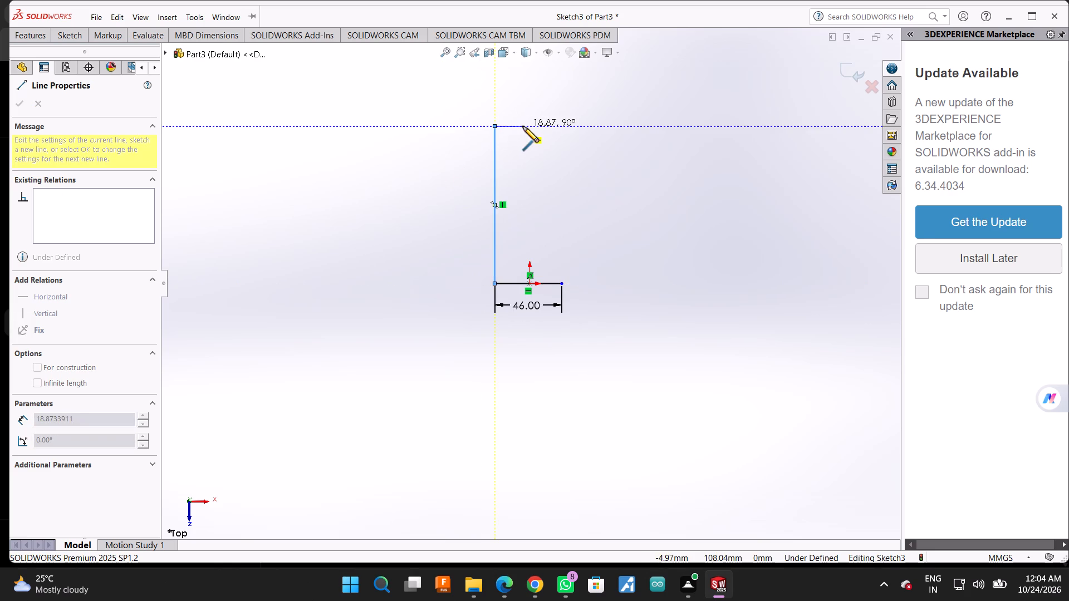
{"action": "left_click", "coordinate": [524, 126]}
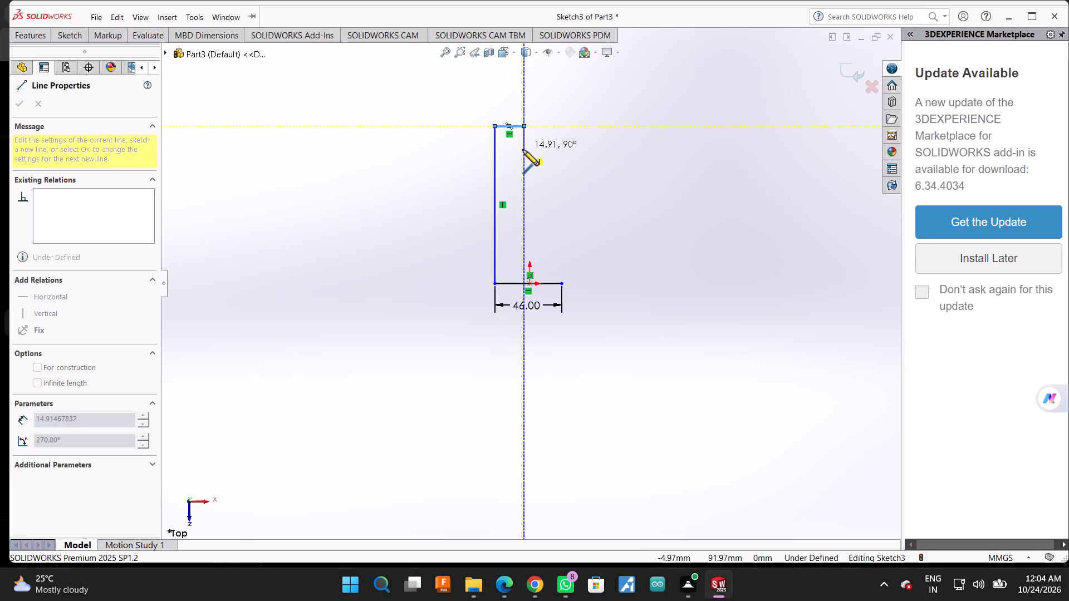
{"action": "left_click", "coordinate": [523, 150]}
{"action": "left_click", "coordinate": [548, 150]}
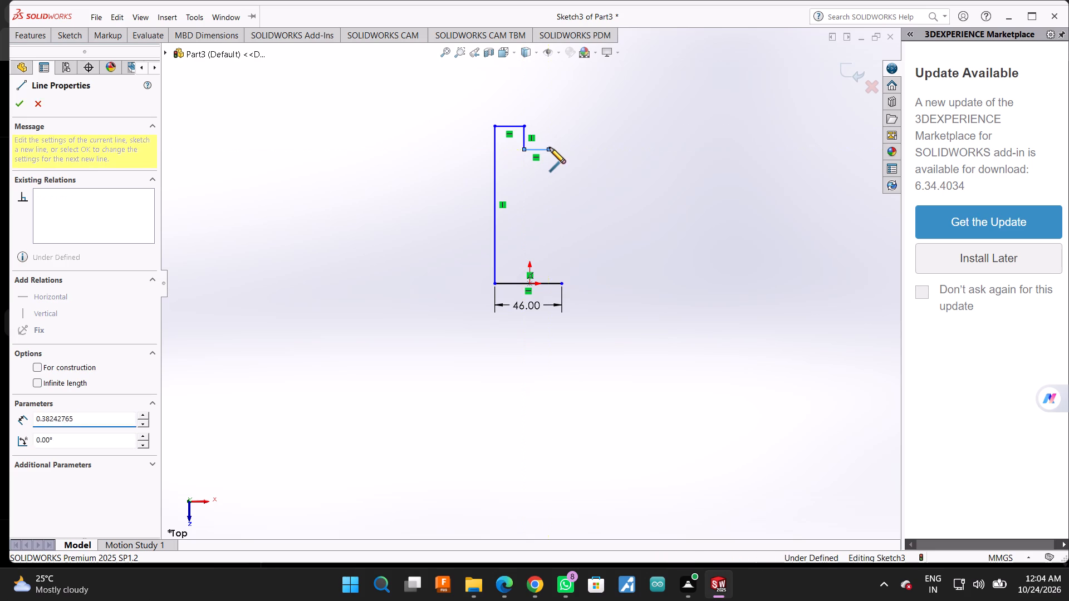
{"action": "left_click", "coordinate": [549, 125]}
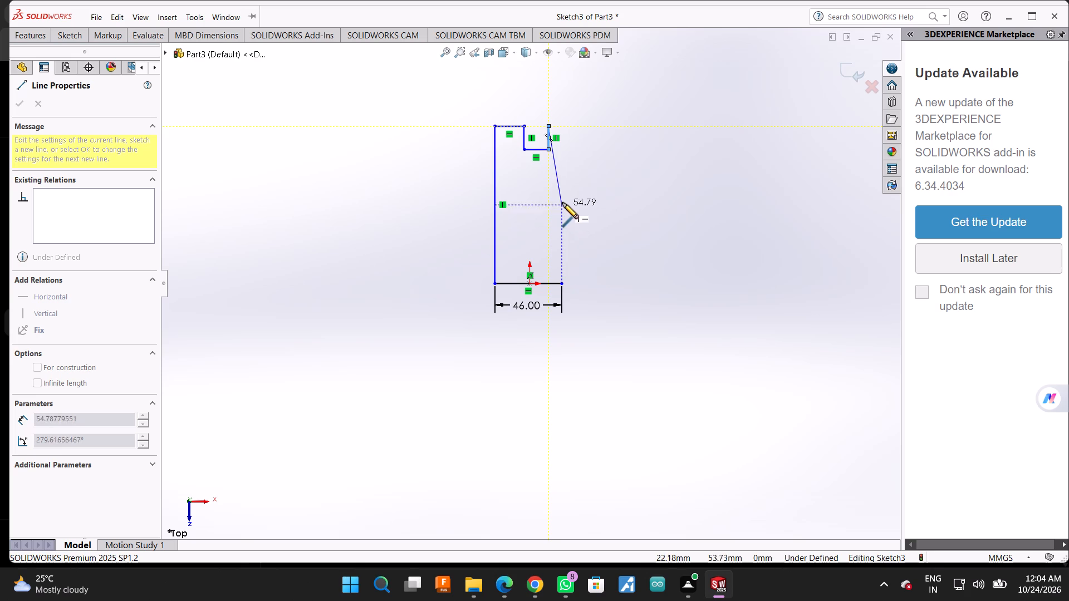
{"action": "left_click", "coordinate": [562, 125]}
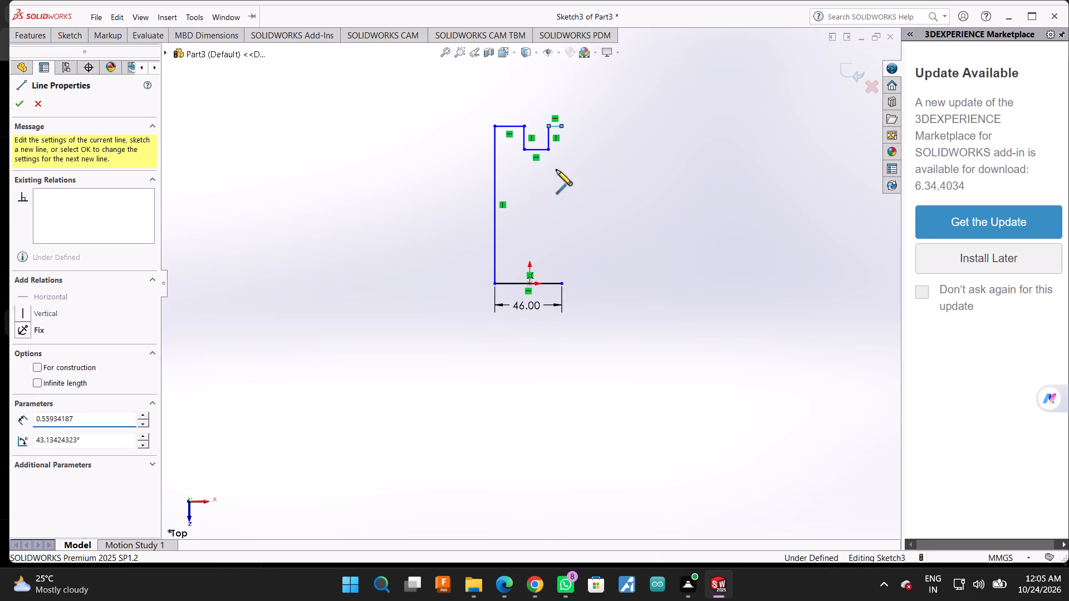
{"action": "left_click", "coordinate": [562, 283]}
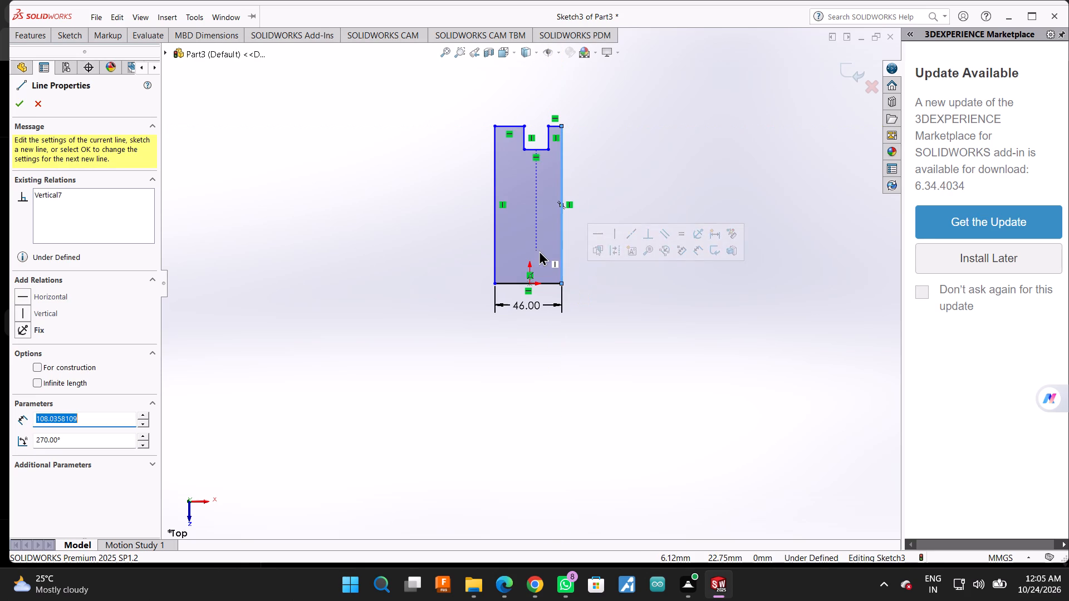
{"action": "left_click", "coordinate": [23, 97]}
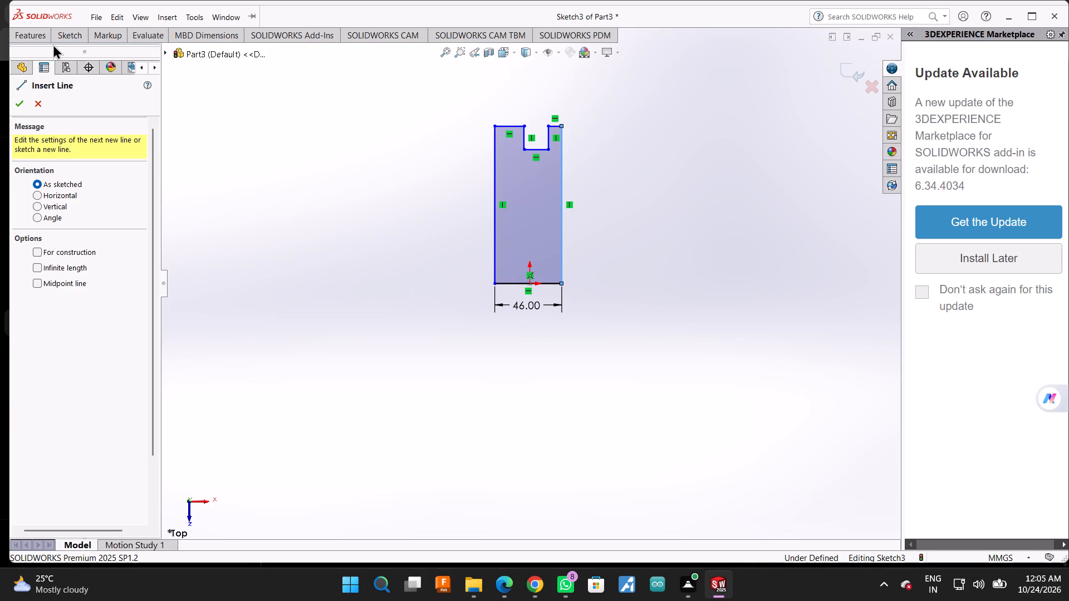
Dimension the profile's left vertical edge to 100 mm.
{"action": "left_click", "coordinate": [55, 37]}
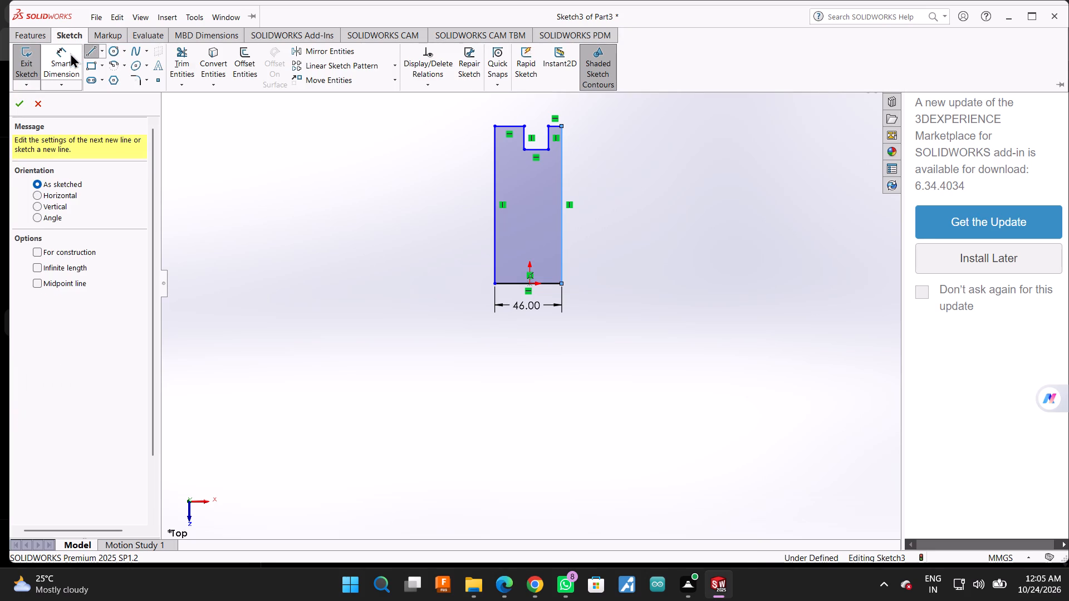
{"action": "left_click", "coordinate": [70, 53]}
{"action": "scroll", "coordinate": [563, 161], "scroll_direction": "down", "scroll_amount": 5}
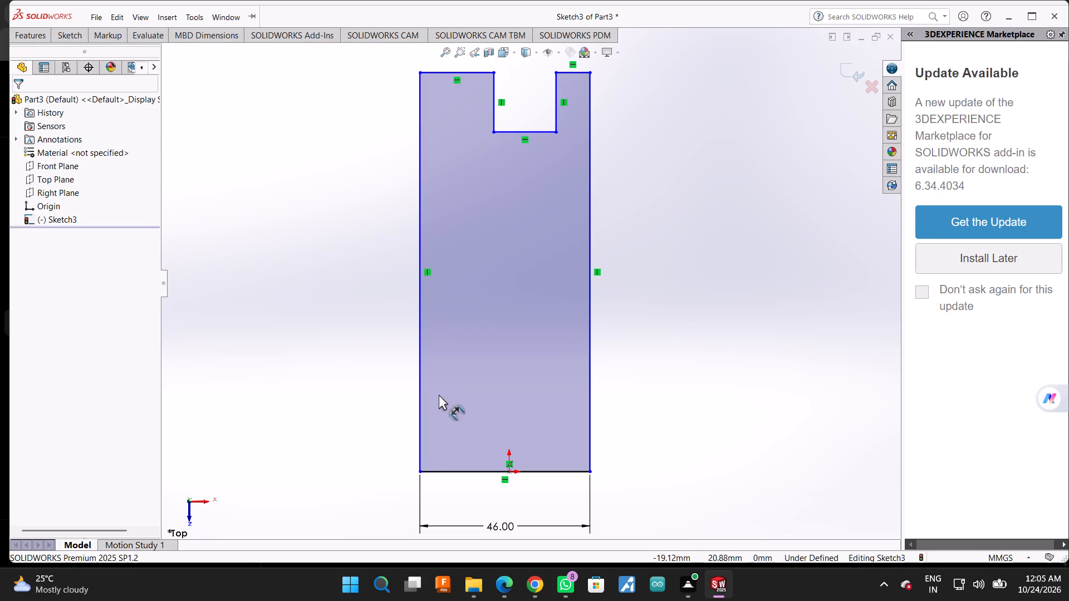
{"action": "left_click", "coordinate": [422, 377]}
{"action": "left_click", "coordinate": [347, 373]}
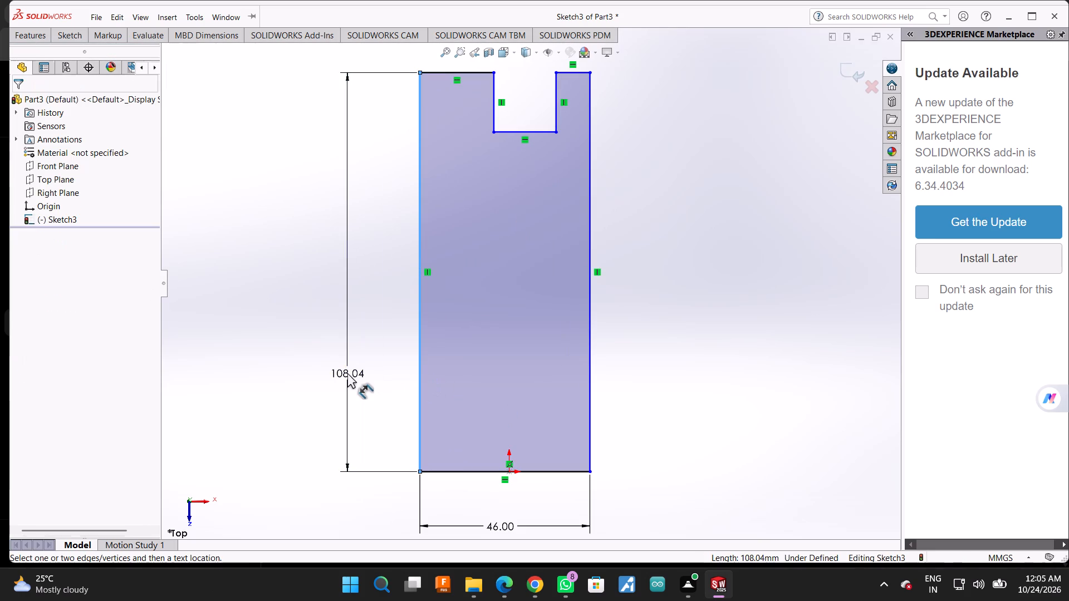
{"action": "type", "text": "100"}
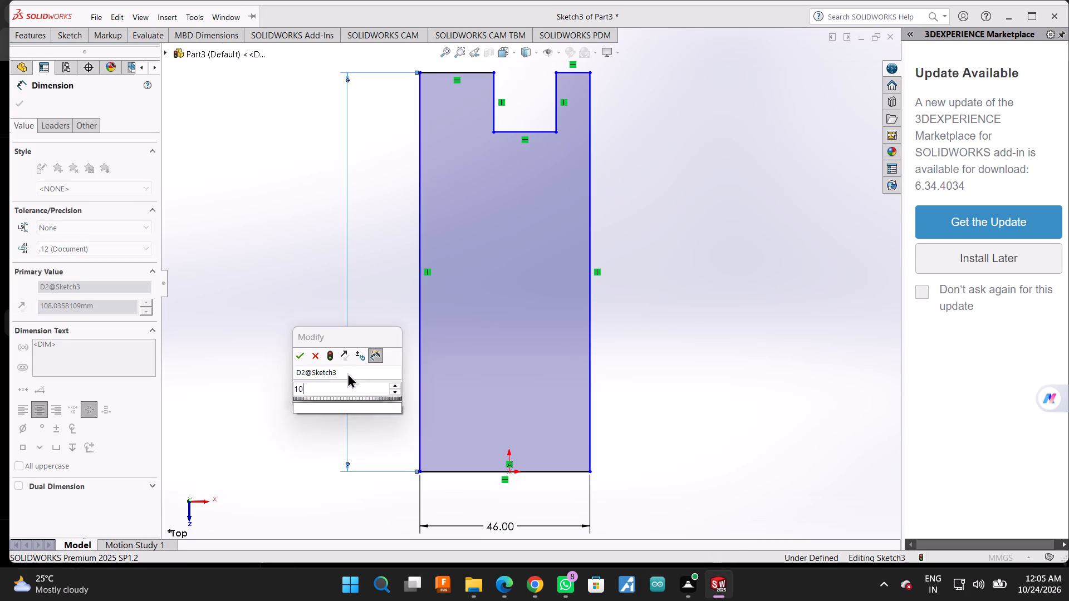
{"action": "key", "text": "Return"}
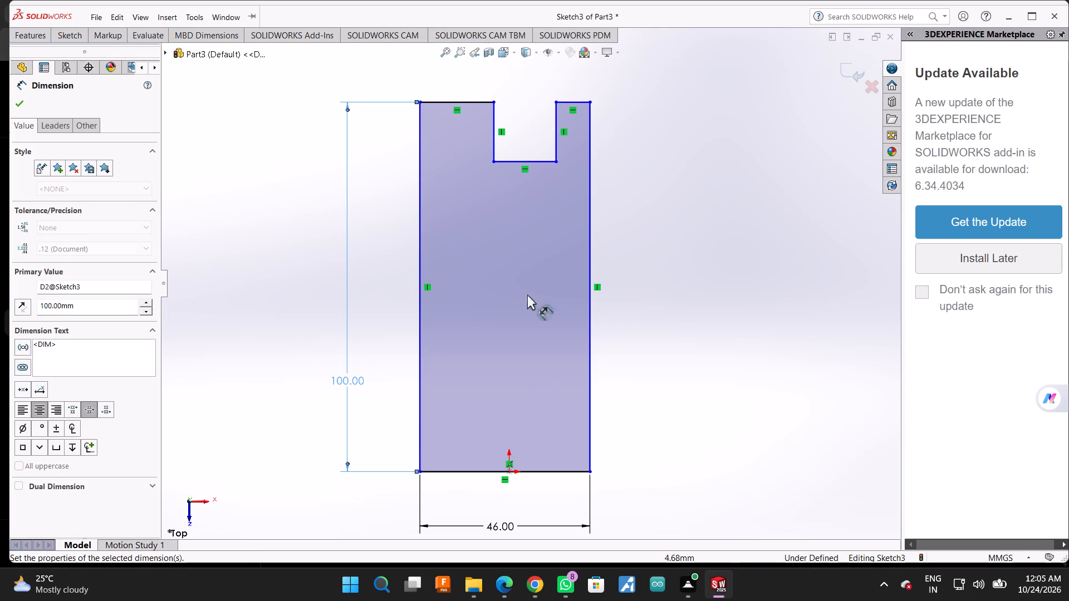
Dimension the top edge segment left of the notch to 13.5 mm.
{"action": "left_click", "coordinate": [462, 102]}
{"action": "scroll", "coordinate": [431, 236], "scroll_direction": "up", "scroll_amount": 3}
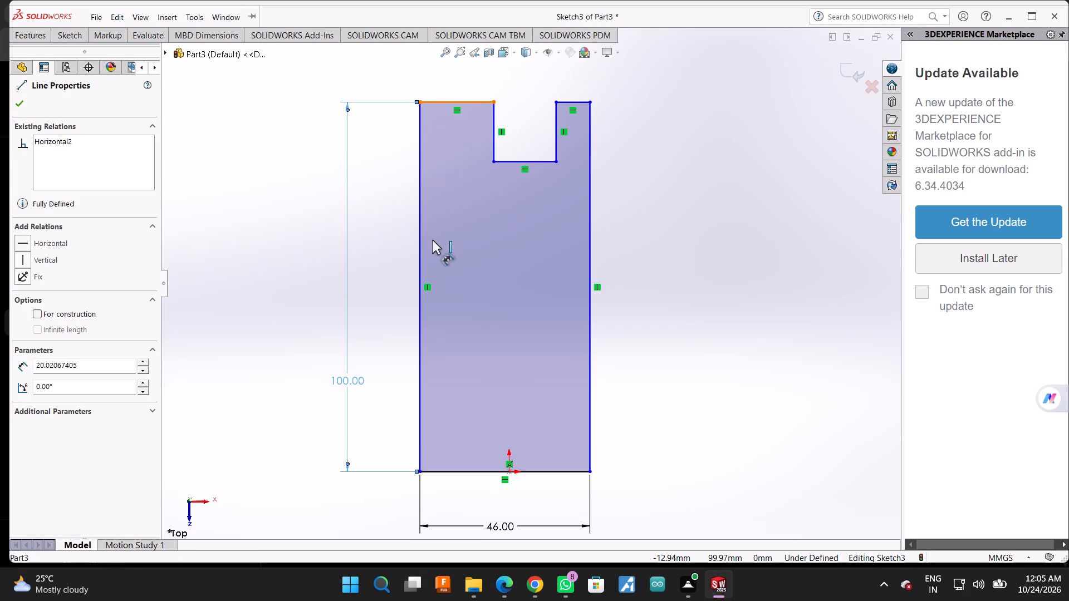
{"action": "scroll", "coordinate": [432, 240], "scroll_direction": "up", "scroll_amount": 1}
{"action": "scroll", "coordinate": [458, 170], "scroll_direction": "down", "scroll_amount": 1}
{"action": "left_click", "coordinate": [475, 155]}
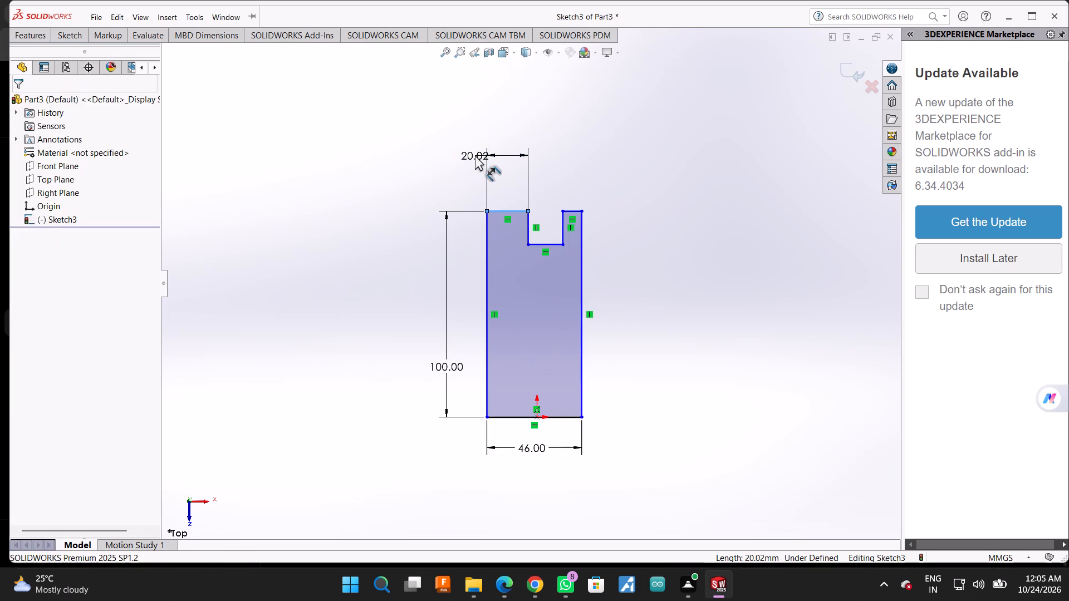
{"action": "type", "text": "13.5"}
{"action": "key", "text": "Return"}
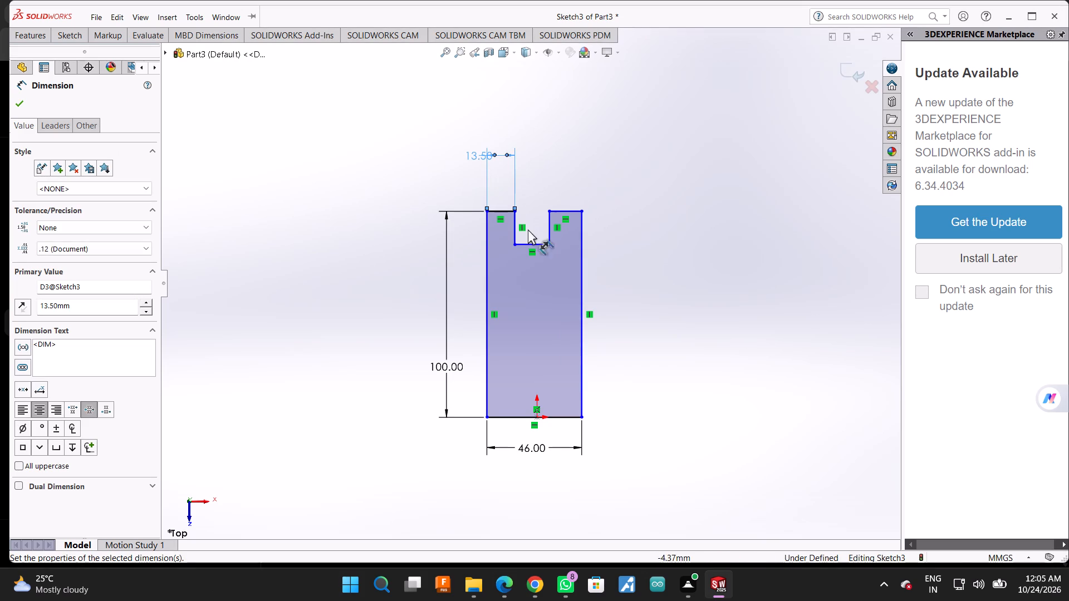
Dimension the notch's bottom edge to 19 mm, placing the dimension above the profile.
{"action": "left_click", "coordinate": [532, 245]}
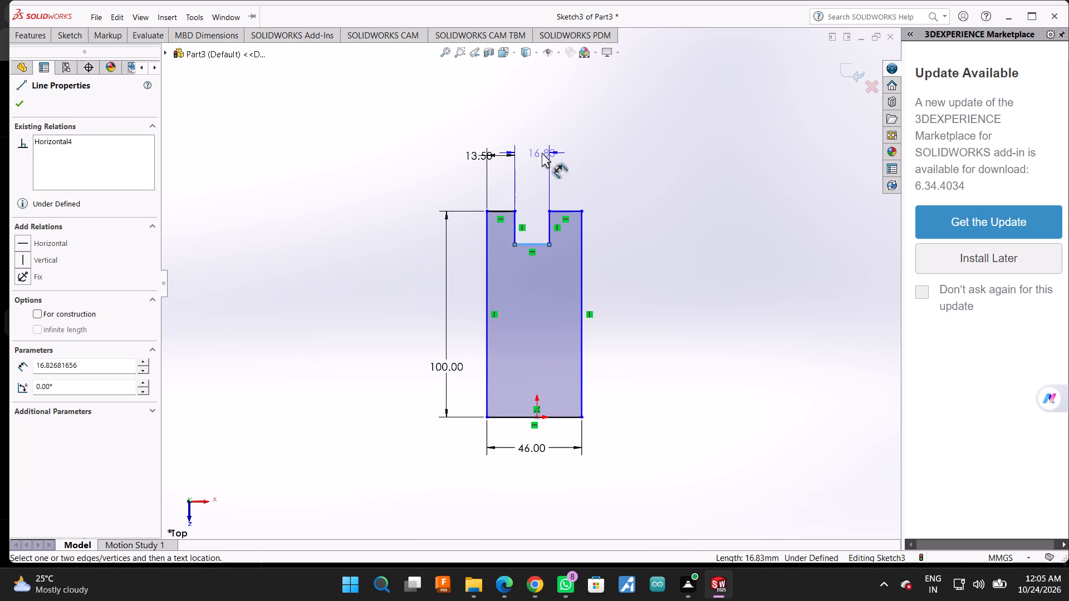
{"action": "left_click", "coordinate": [545, 141]}
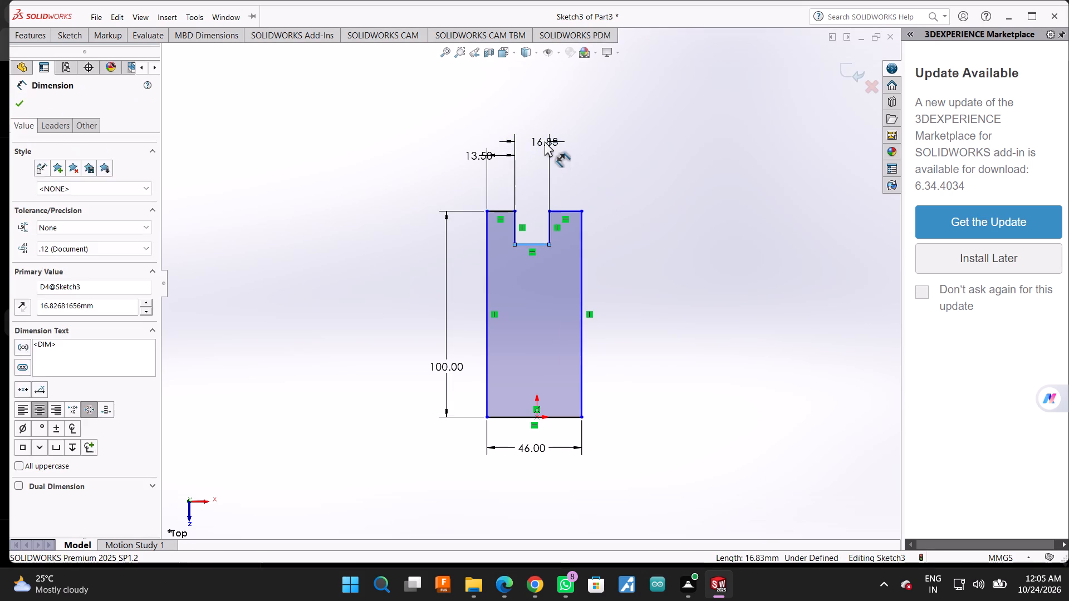
{"action": "key", "text": "1"}
{"action": "key", "text": "9"}
{"action": "key", "text": "Return"}
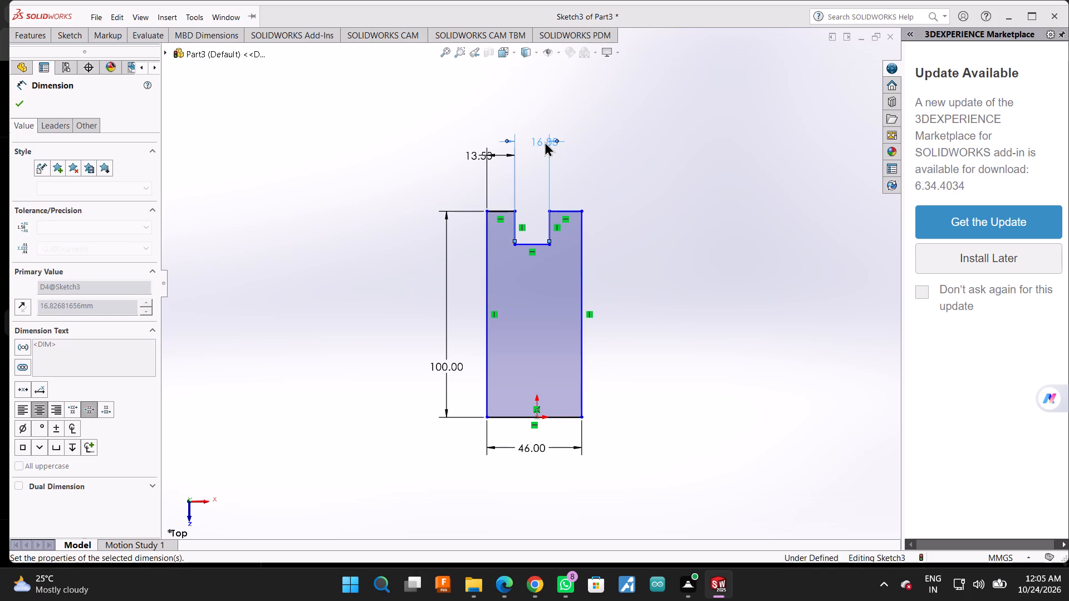
Add a driven dimension to the top edge segment right of the notch.
{"action": "left_click", "coordinate": [572, 210]}
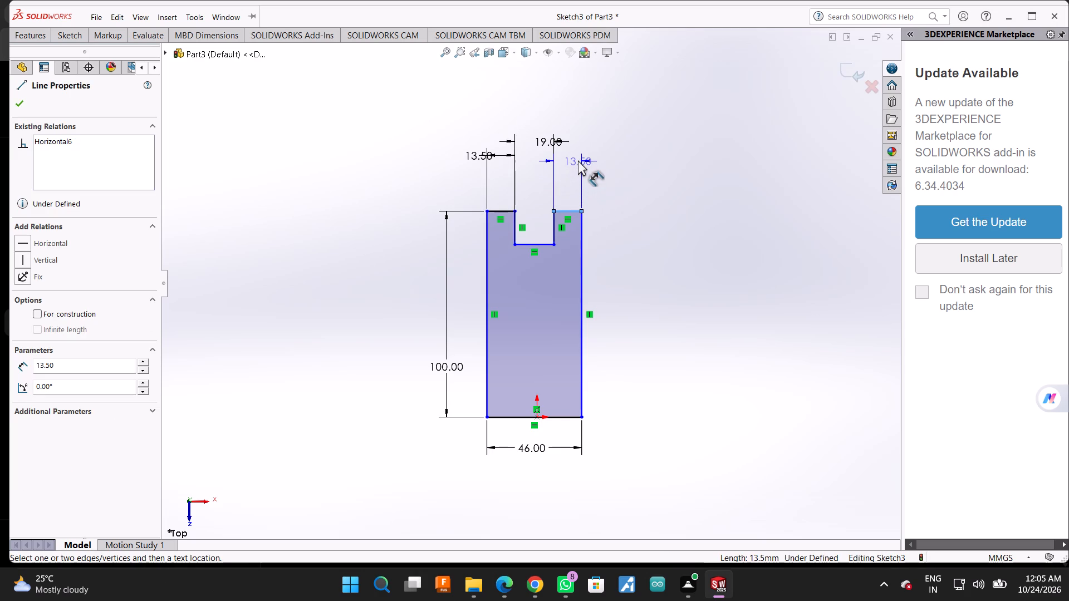
{"action": "left_click", "coordinate": [578, 160]}
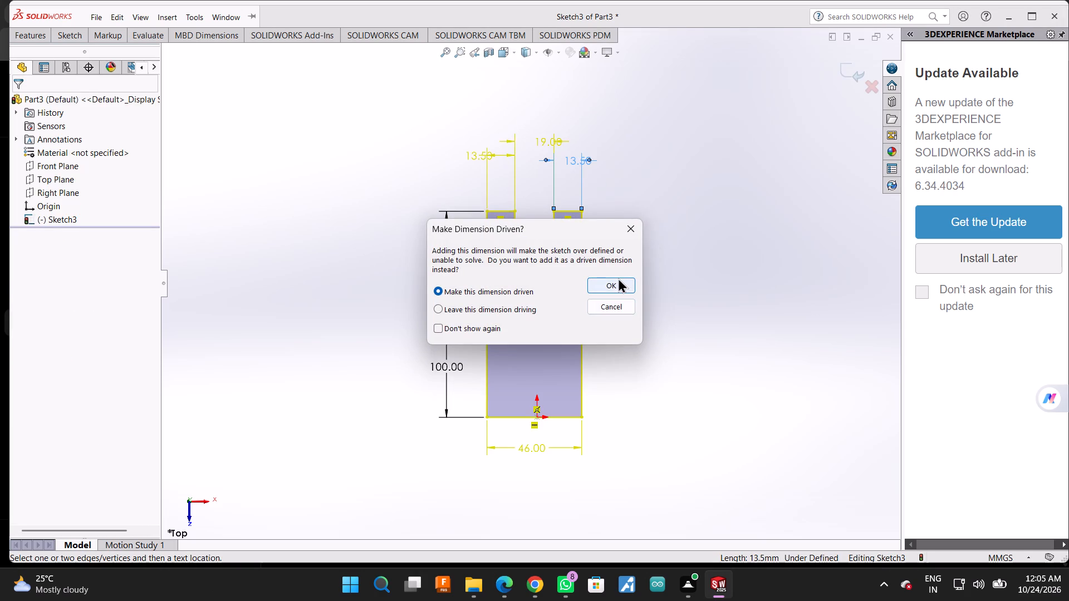
{"action": "left_click", "coordinate": [618, 278]}
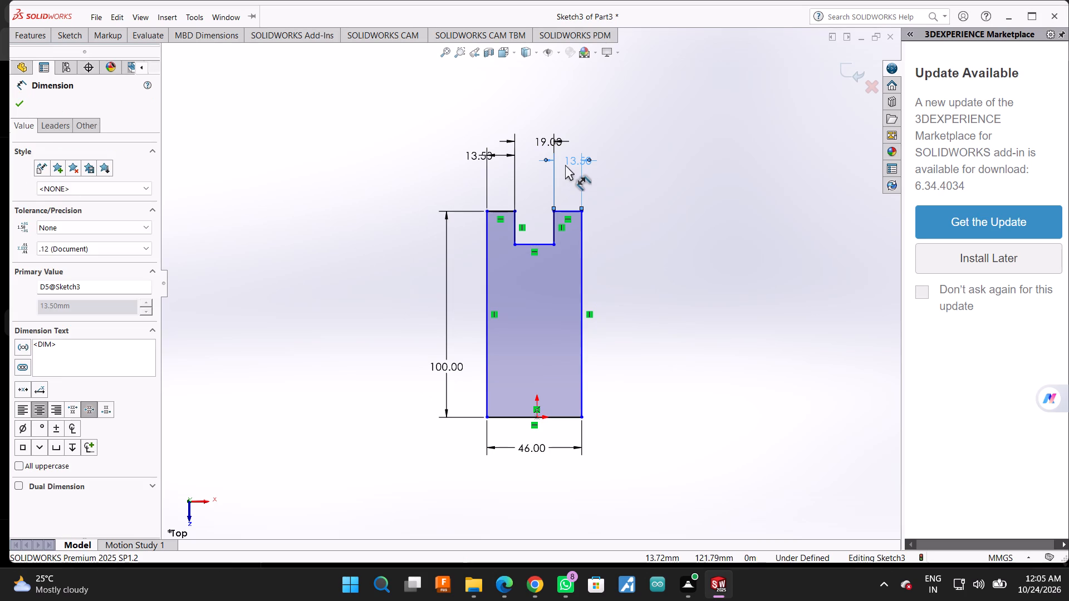
Reposition the dimension texts of the two top edge segments so each sits between its own extension lines.
{"action": "left_click_drag", "start_coordinate": [570, 157], "coordinate": [557, 162]}
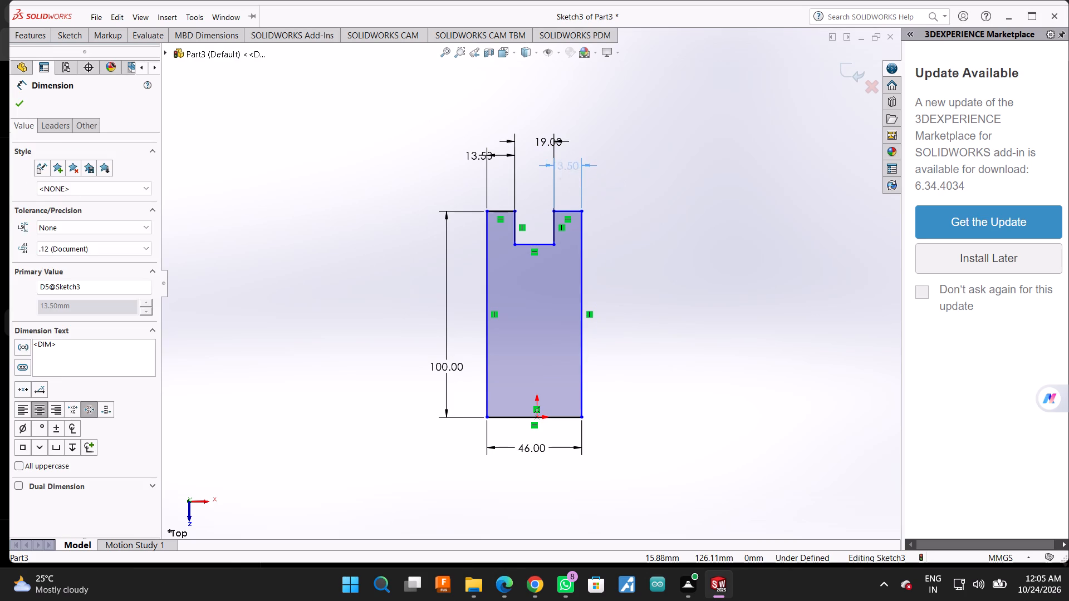
{"action": "left_click_drag", "start_coordinate": [495, 153], "coordinate": [508, 152]}
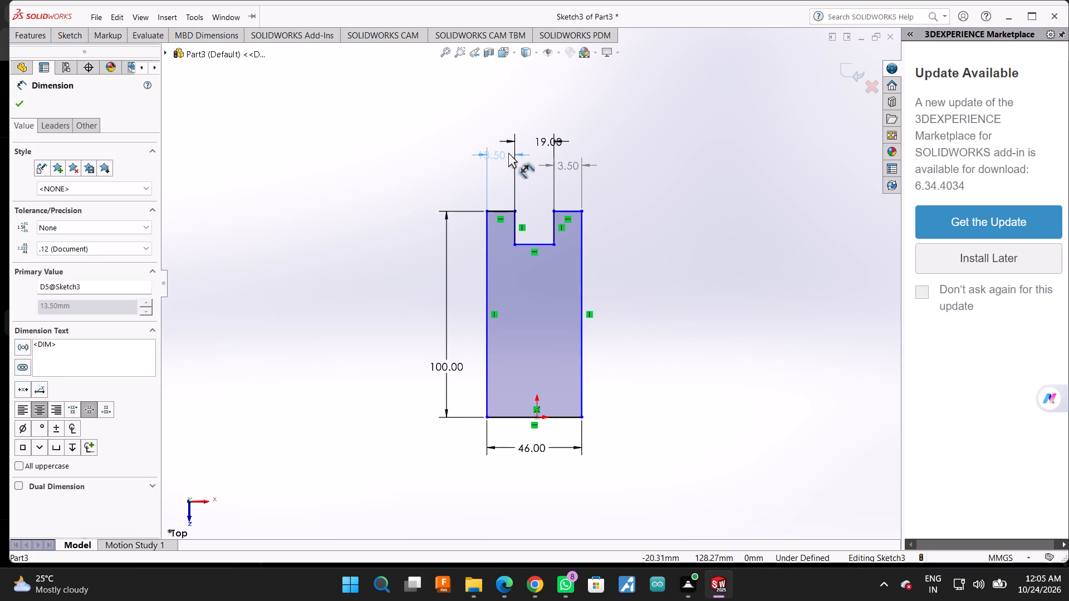
{"action": "left_click_drag", "start_coordinate": [508, 152], "coordinate": [514, 152]}
{"action": "left_click_drag", "start_coordinate": [514, 152], "coordinate": [518, 153]}
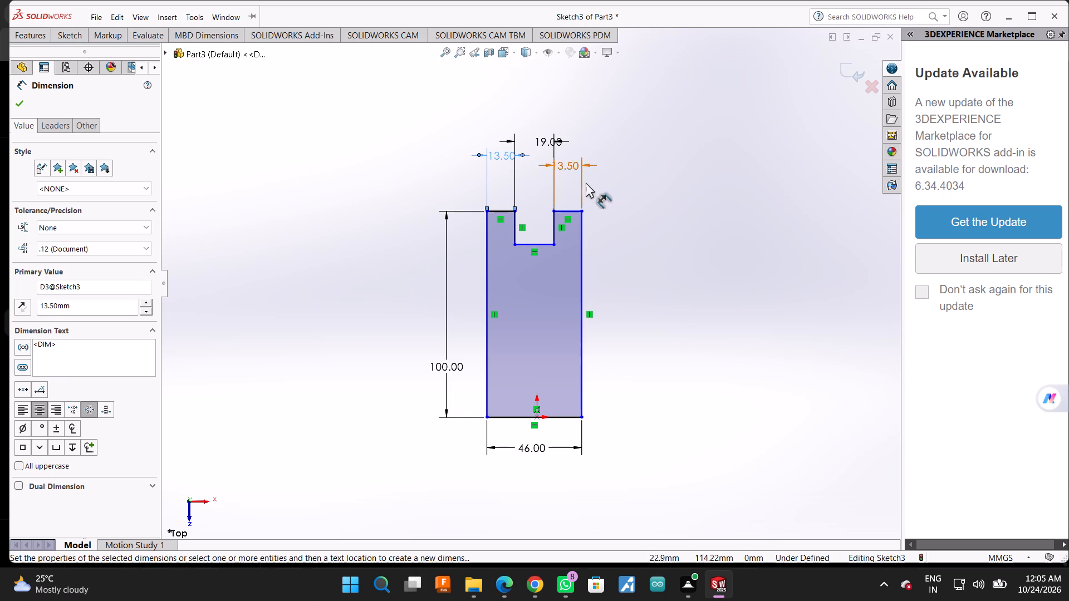
Reposition the 19 mm notch width dimension text so it sits centred between its extension lines, and finish dimensioning.
{"action": "left_click", "coordinate": [569, 167]}
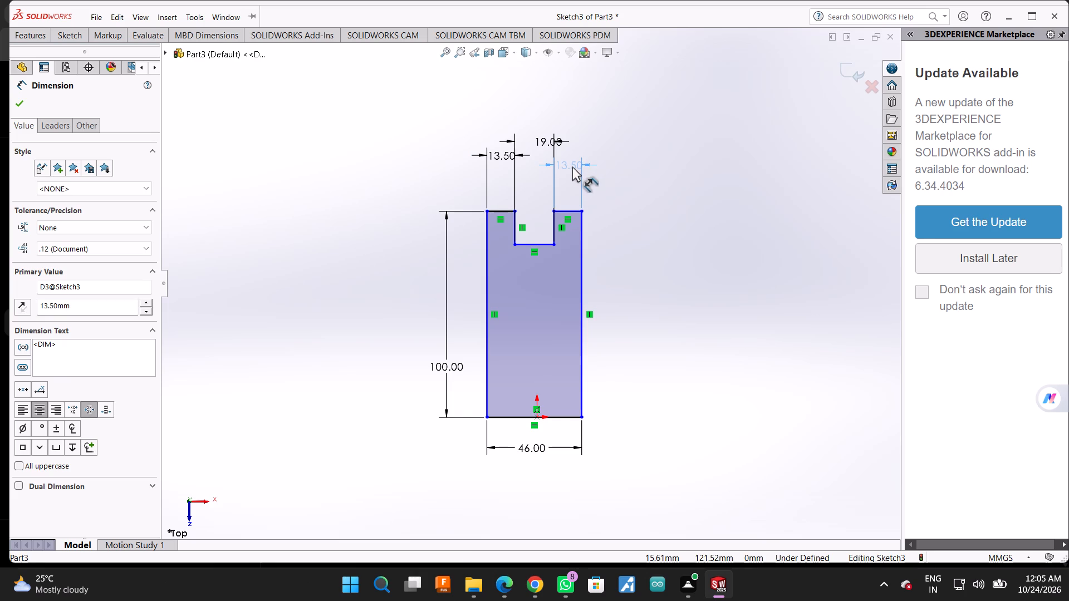
{"action": "left_click_drag", "start_coordinate": [565, 145], "coordinate": [548, 144]}
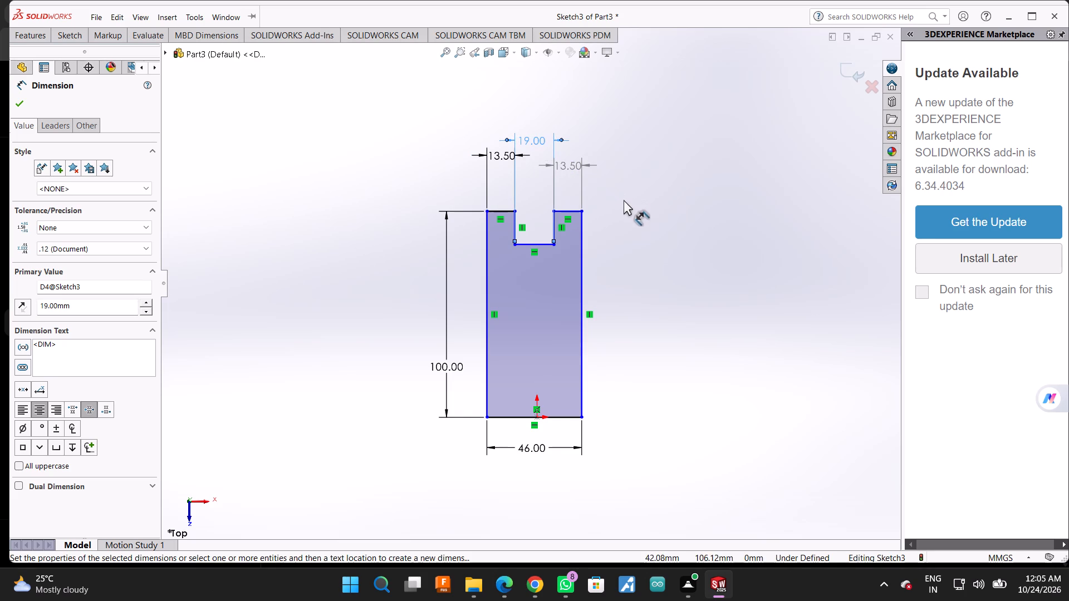
{"action": "scroll", "coordinate": [600, 239], "scroll_direction": "down", "scroll_amount": 3}
{"action": "scroll", "coordinate": [587, 363], "scroll_direction": "up", "scroll_amount": 3}
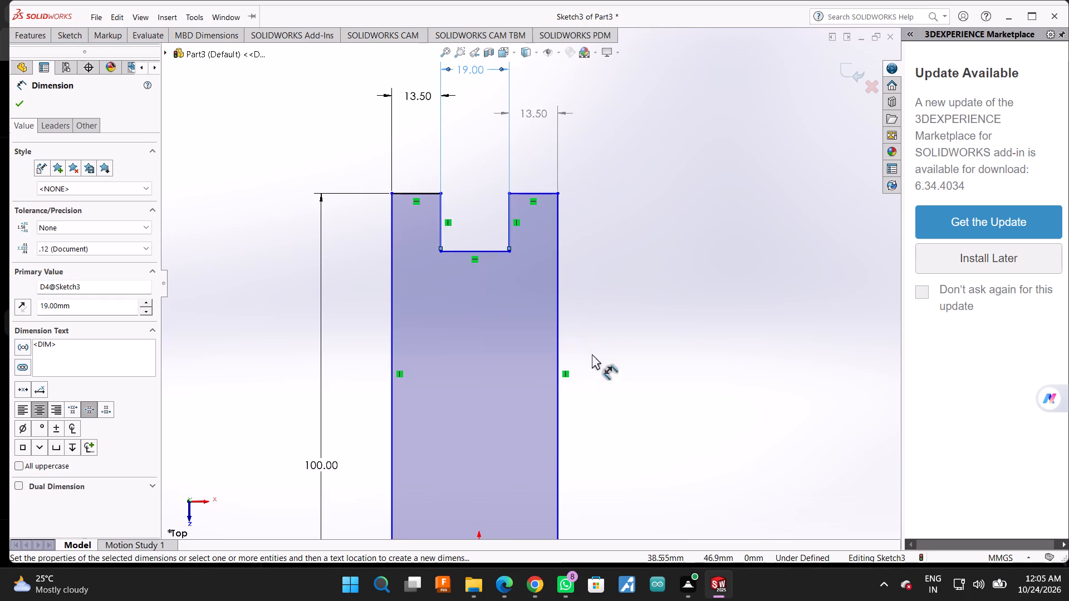
{"action": "scroll", "coordinate": [594, 368], "scroll_direction": "up", "scroll_amount": 3}
{"action": "scroll", "coordinate": [544, 442], "scroll_direction": "down", "scroll_amount": 4}
{"action": "scroll", "coordinate": [525, 322], "scroll_direction": "up", "scroll_amount": 1}
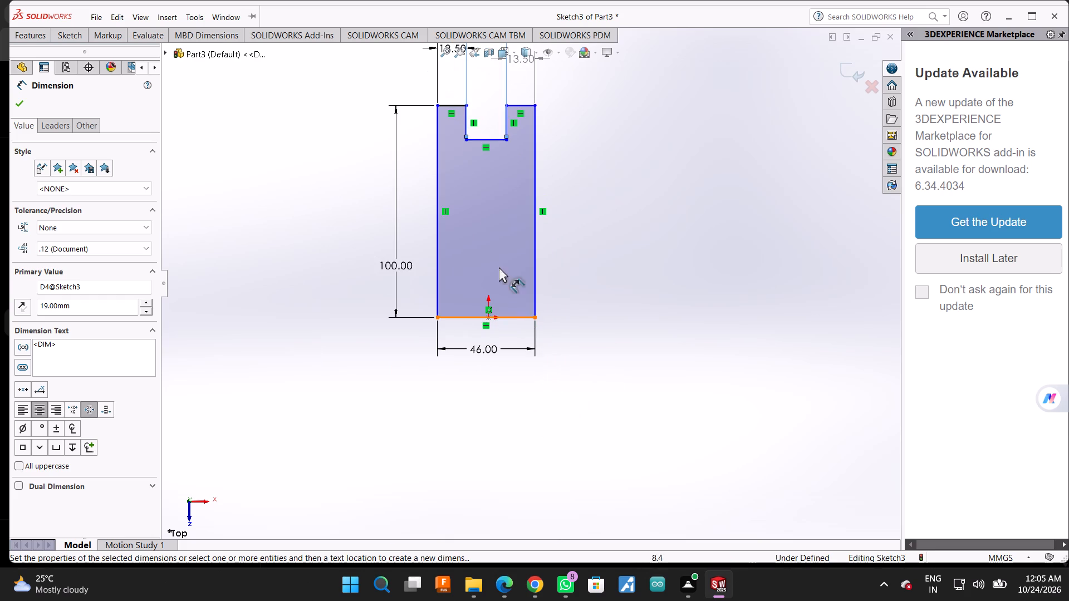
{"action": "left_click", "coordinate": [16, 106]}
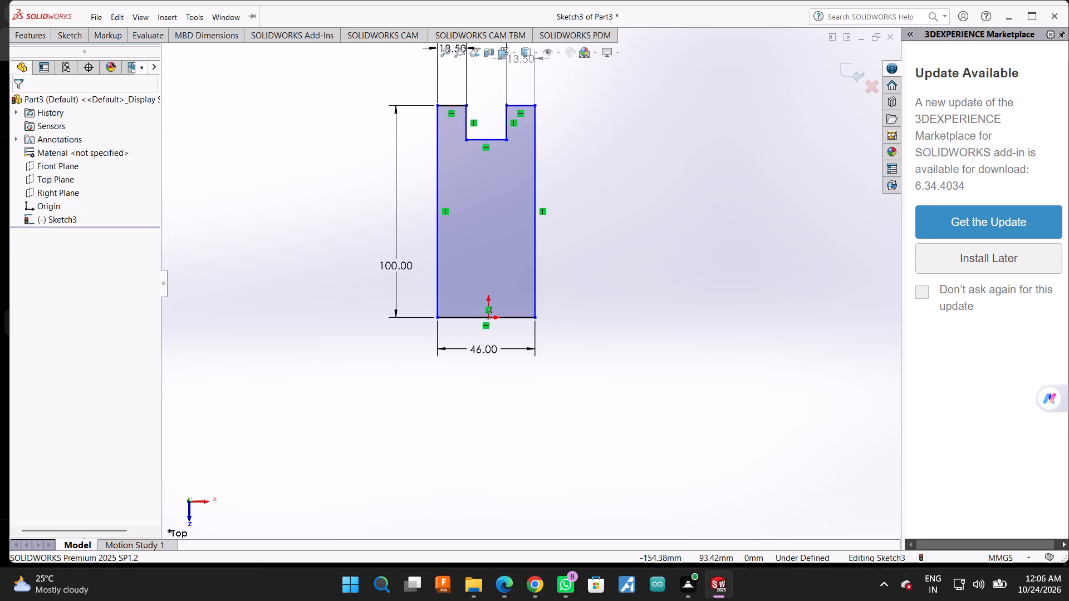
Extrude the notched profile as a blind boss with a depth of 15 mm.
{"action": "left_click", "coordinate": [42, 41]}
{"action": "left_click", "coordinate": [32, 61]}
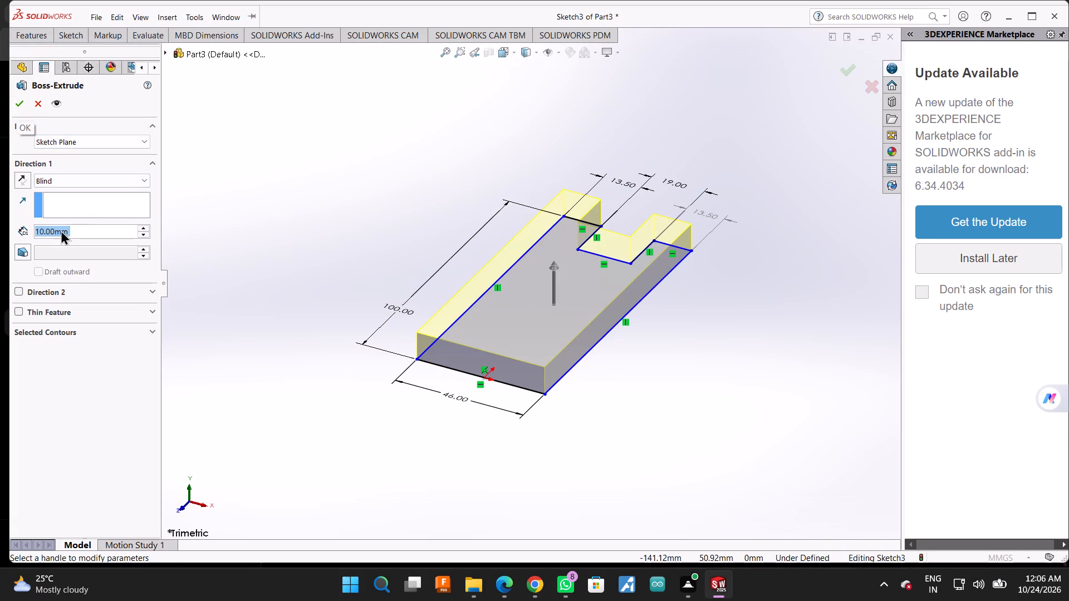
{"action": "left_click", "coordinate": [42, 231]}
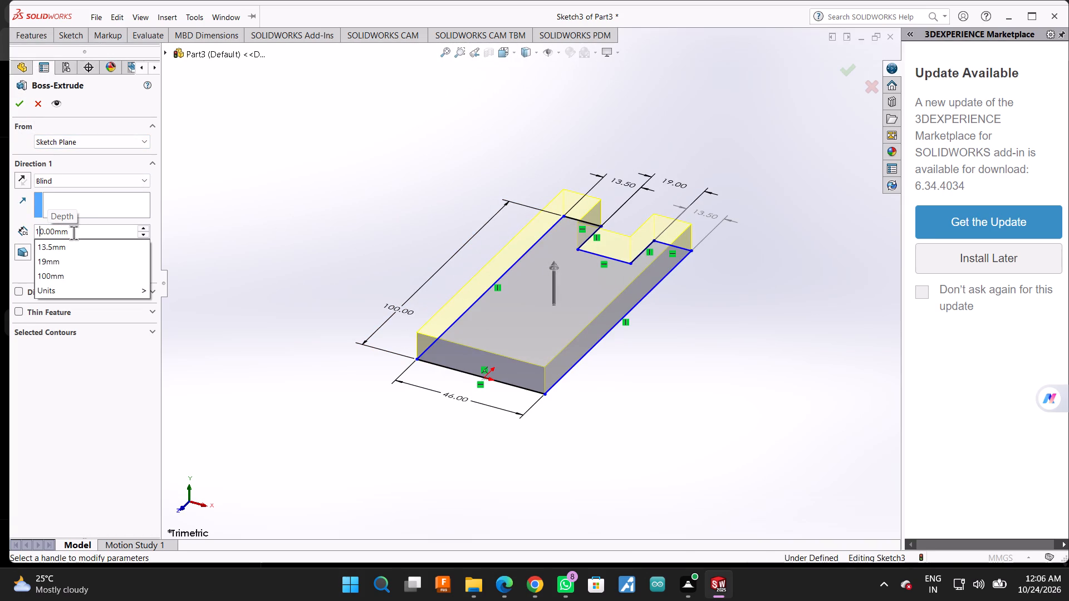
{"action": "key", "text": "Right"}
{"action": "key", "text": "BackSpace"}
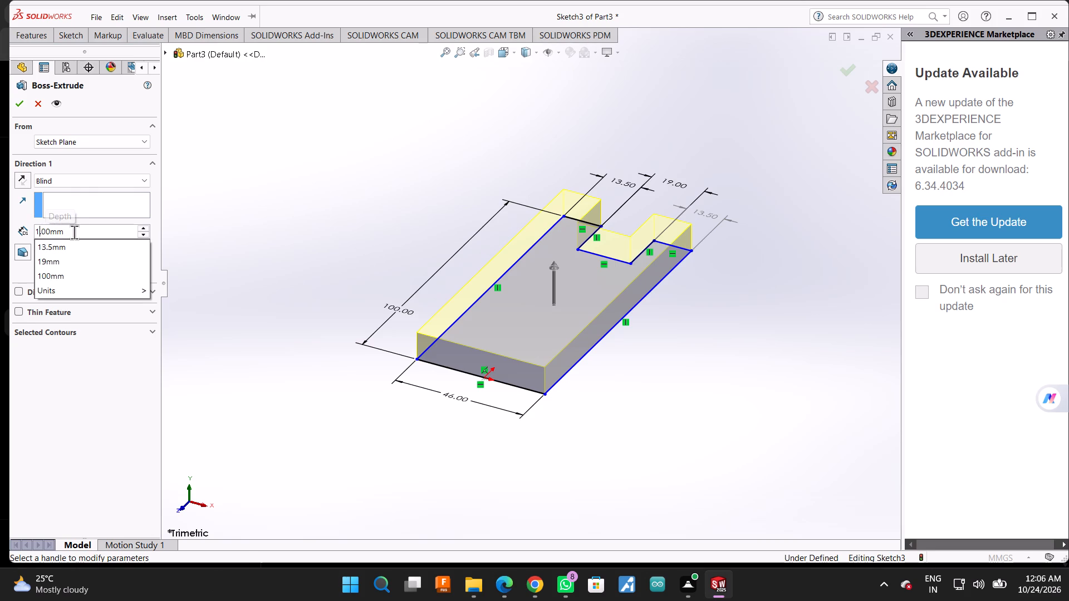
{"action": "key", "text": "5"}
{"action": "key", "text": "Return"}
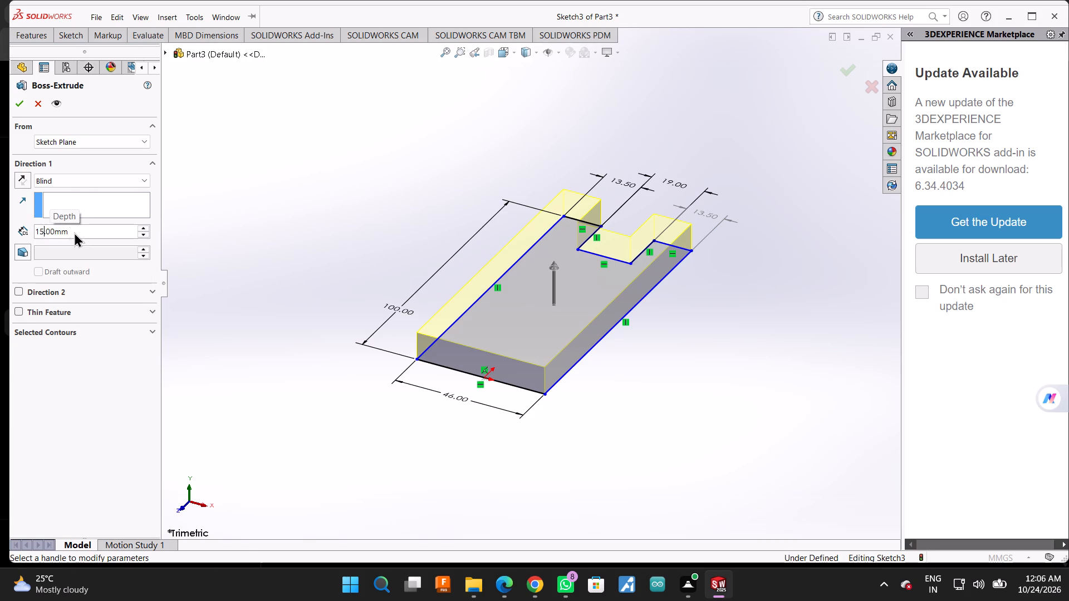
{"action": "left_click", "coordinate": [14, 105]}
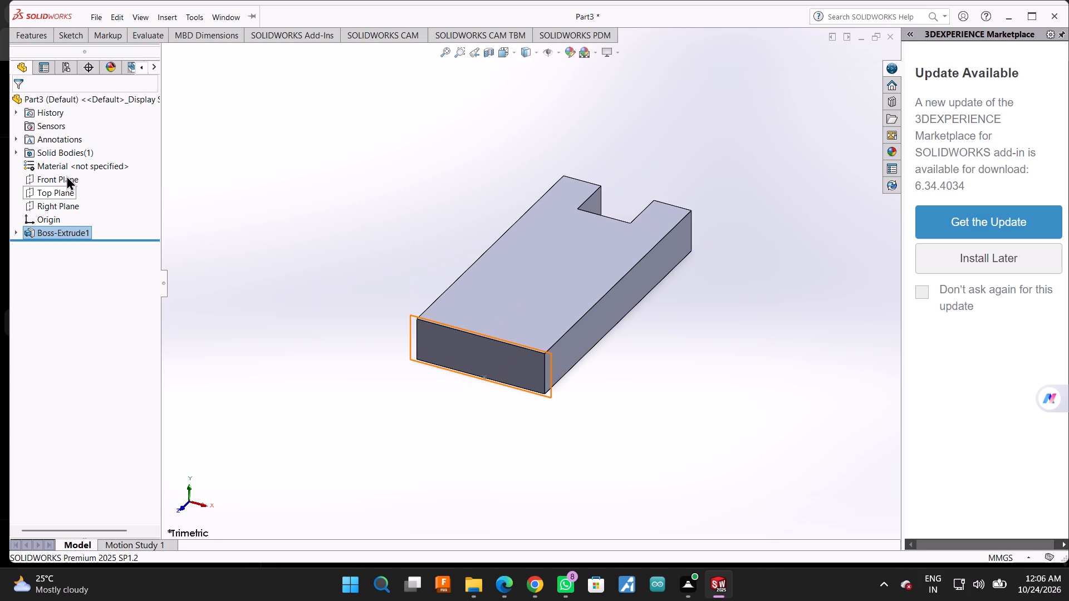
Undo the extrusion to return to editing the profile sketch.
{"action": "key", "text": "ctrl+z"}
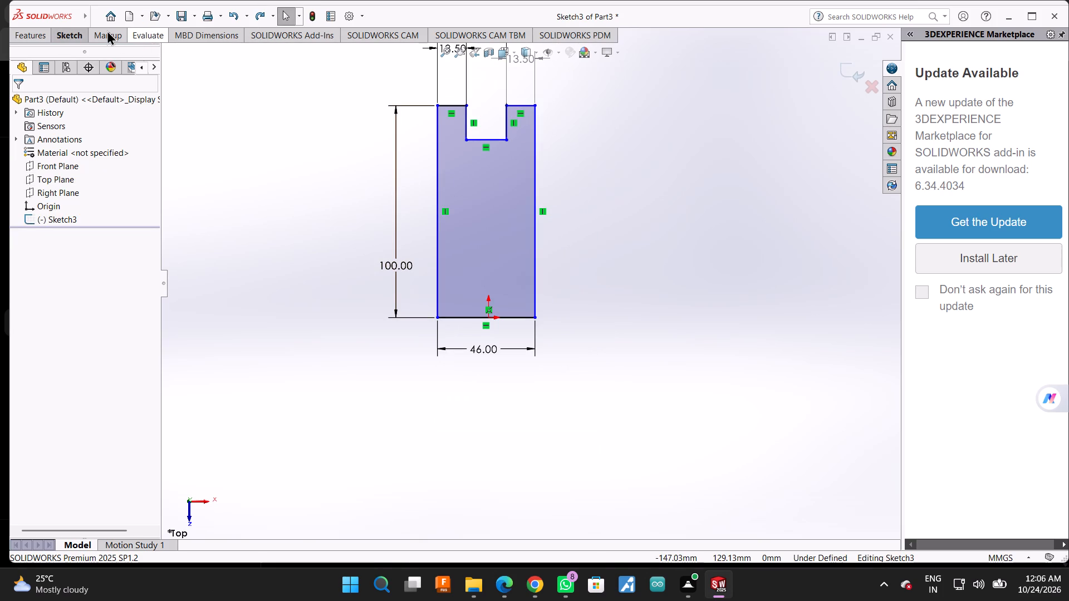
Dimension the notch's left vertical edge to 15 mm, placing the dimension outside the profile on its left.
{"action": "left_click", "coordinate": [69, 29]}
{"action": "left_click", "coordinate": [65, 45]}
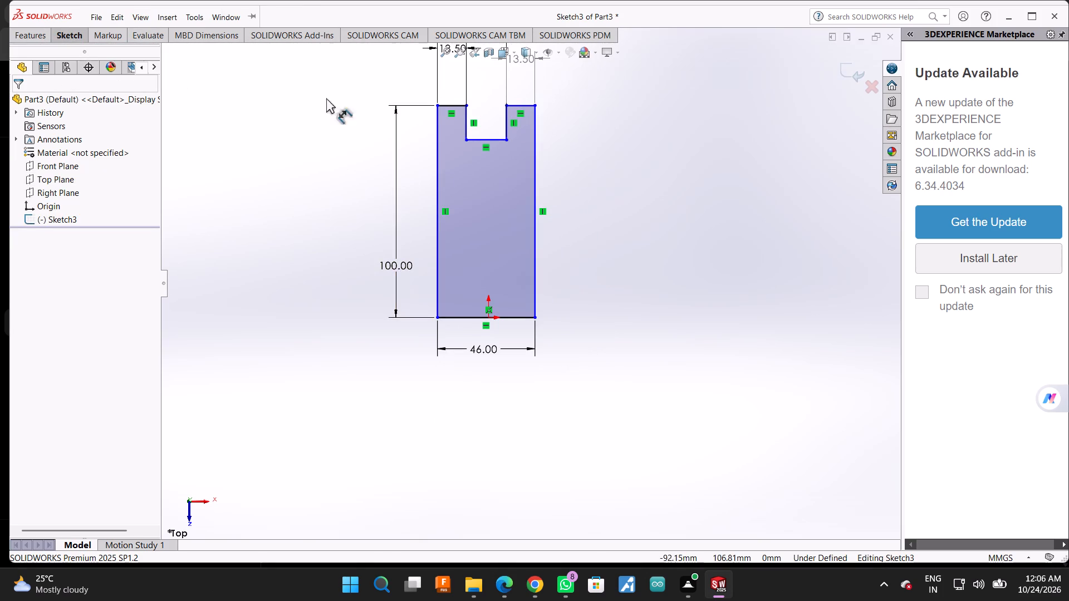
{"action": "scroll", "coordinate": [475, 128], "scroll_direction": "down", "scroll_amount": 2}
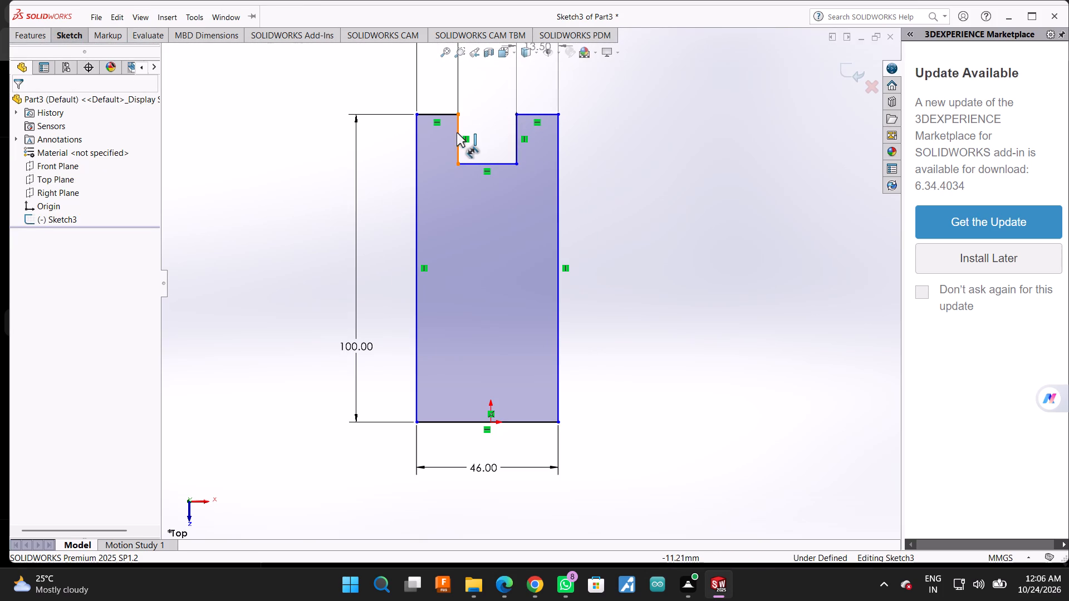
{"action": "left_click", "coordinate": [458, 132]}
{"action": "left_click", "coordinate": [393, 139]}
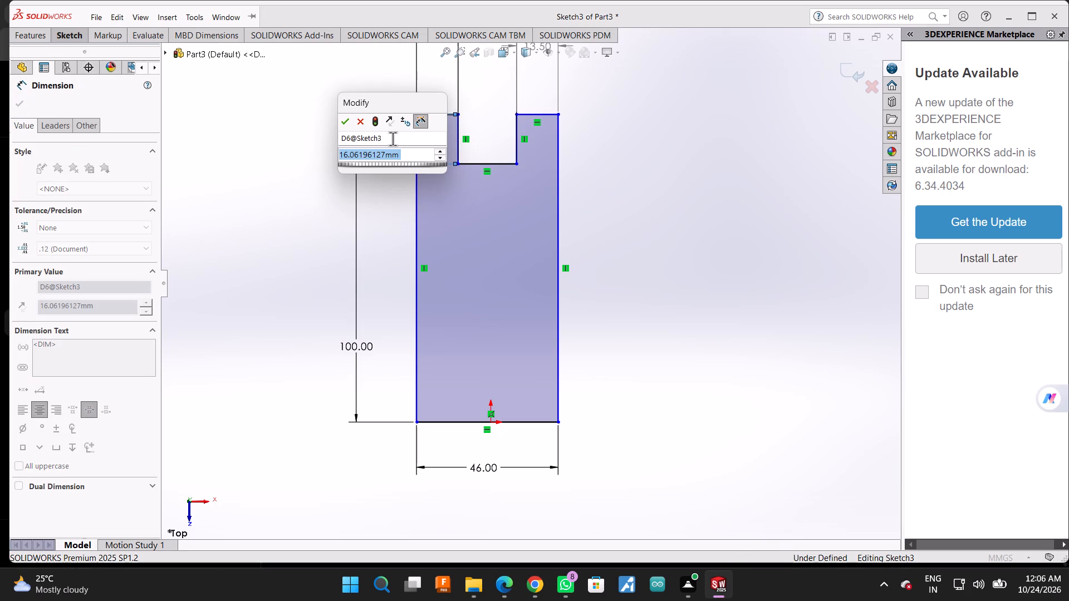
{"action": "type", "text": "15"}
{"action": "key", "text": "Return"}
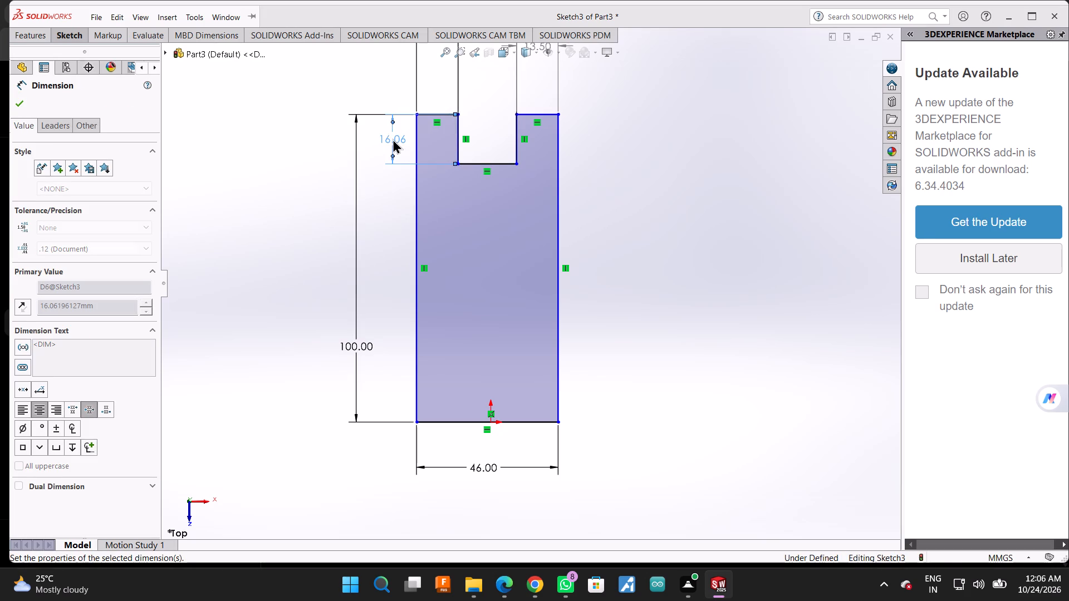
Dimension the notch's right vertical edge to 15 mm, placing the dimension outside the profile on its right.
{"action": "left_click", "coordinate": [518, 136]}
{"action": "left_click", "coordinate": [587, 145]}
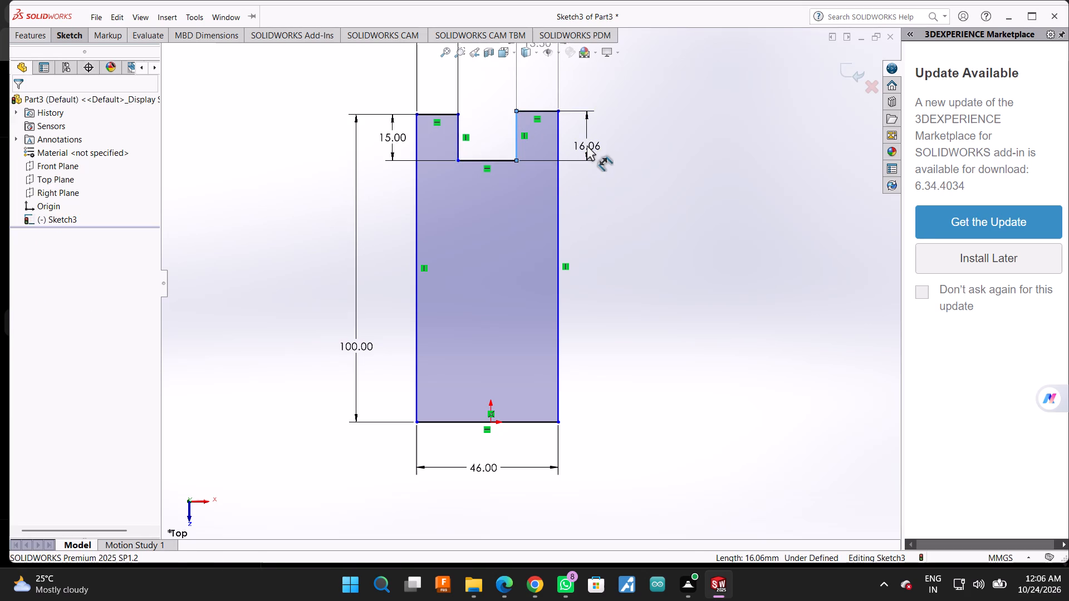
{"action": "type", "text": "15"}
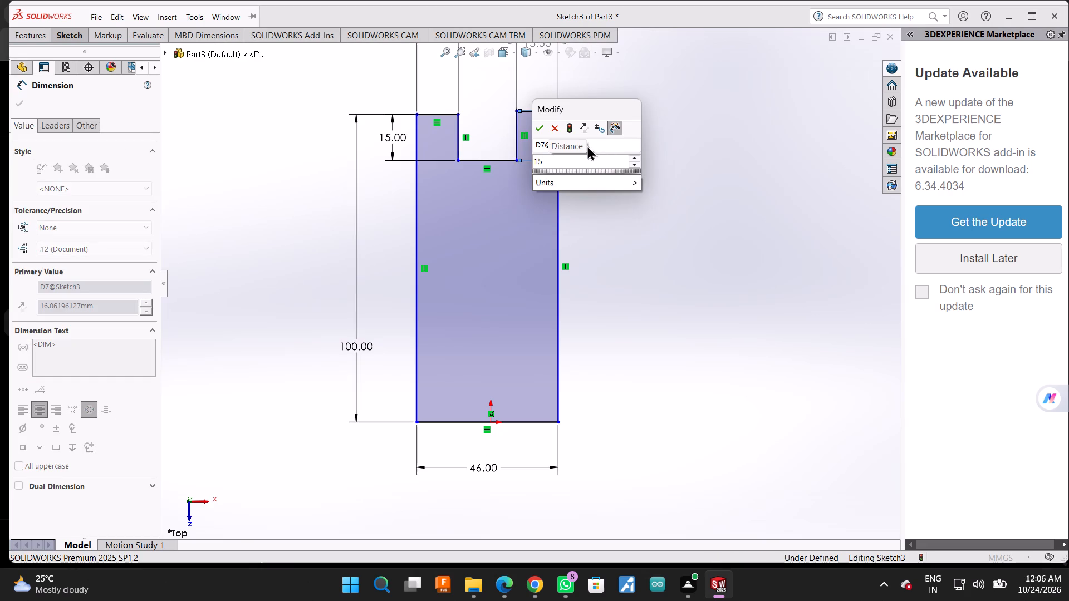
{"action": "key", "text": "Return"}
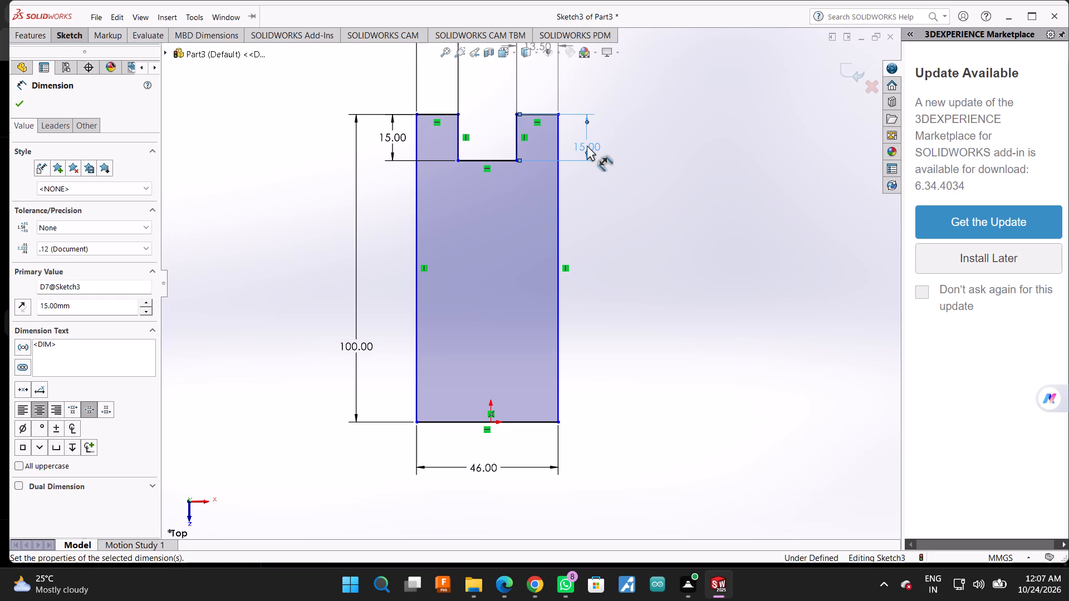
{"action": "left_click", "coordinate": [18, 109]}
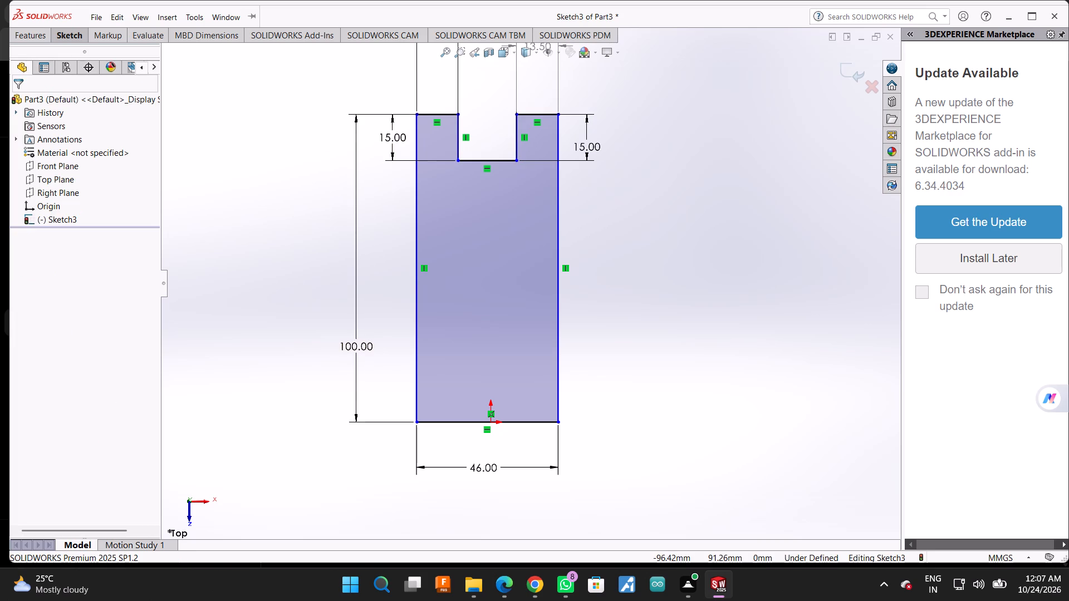
Extrude the notched profile as a blind boss with a depth of 15 mm.
{"action": "left_click", "coordinate": [22, 36]}
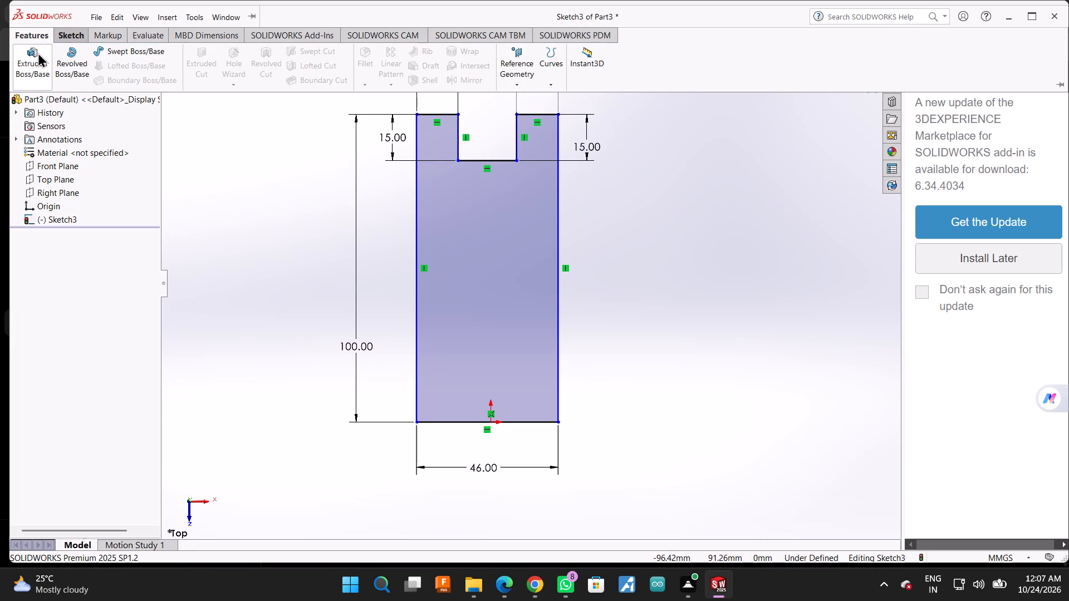
{"action": "left_click", "coordinate": [38, 52]}
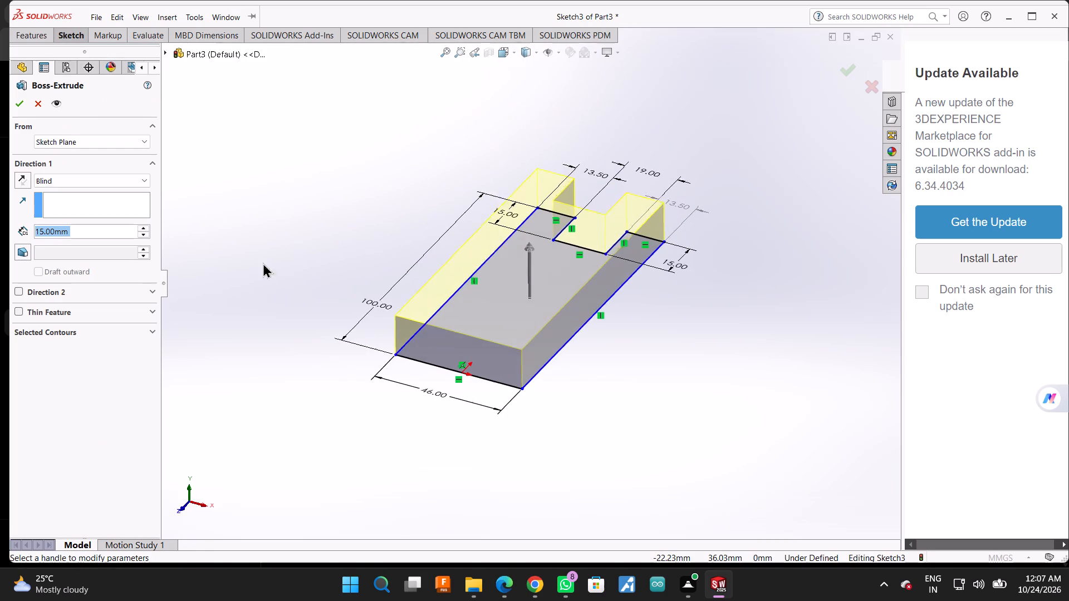
{"action": "left_click", "coordinate": [21, 107]}
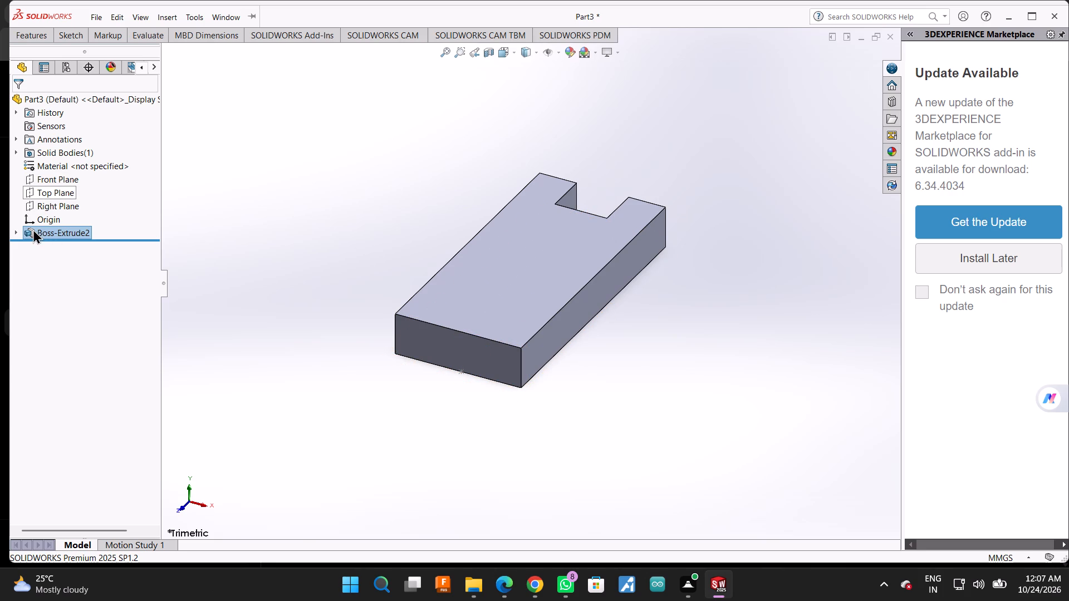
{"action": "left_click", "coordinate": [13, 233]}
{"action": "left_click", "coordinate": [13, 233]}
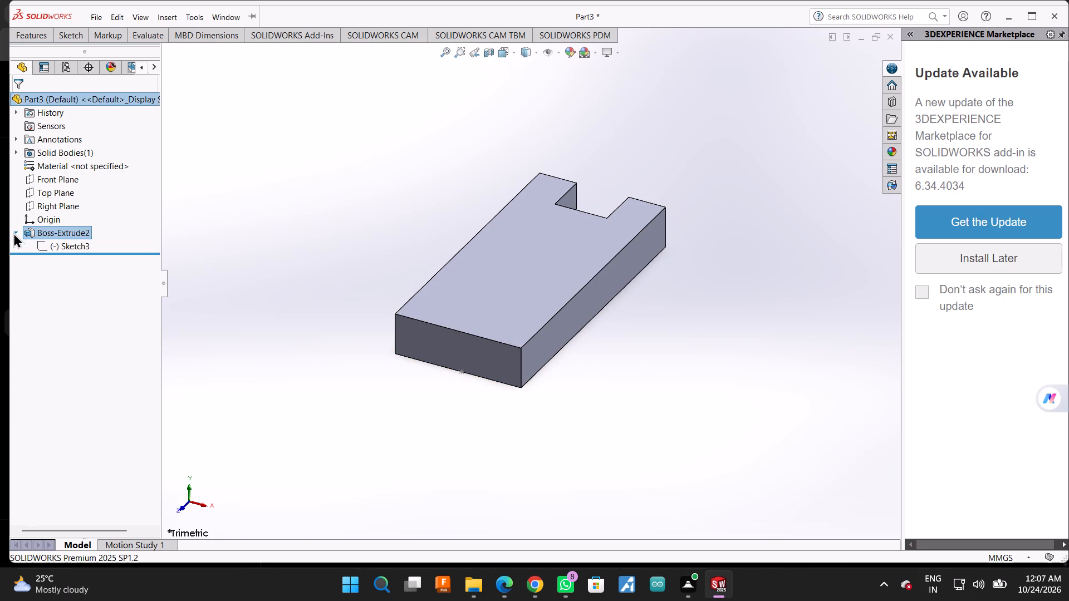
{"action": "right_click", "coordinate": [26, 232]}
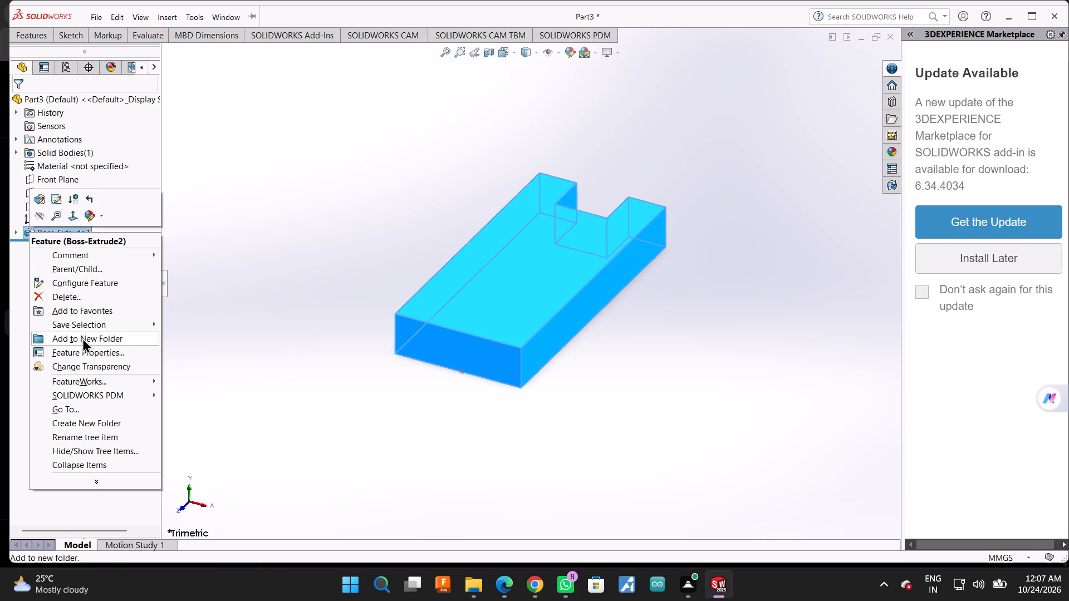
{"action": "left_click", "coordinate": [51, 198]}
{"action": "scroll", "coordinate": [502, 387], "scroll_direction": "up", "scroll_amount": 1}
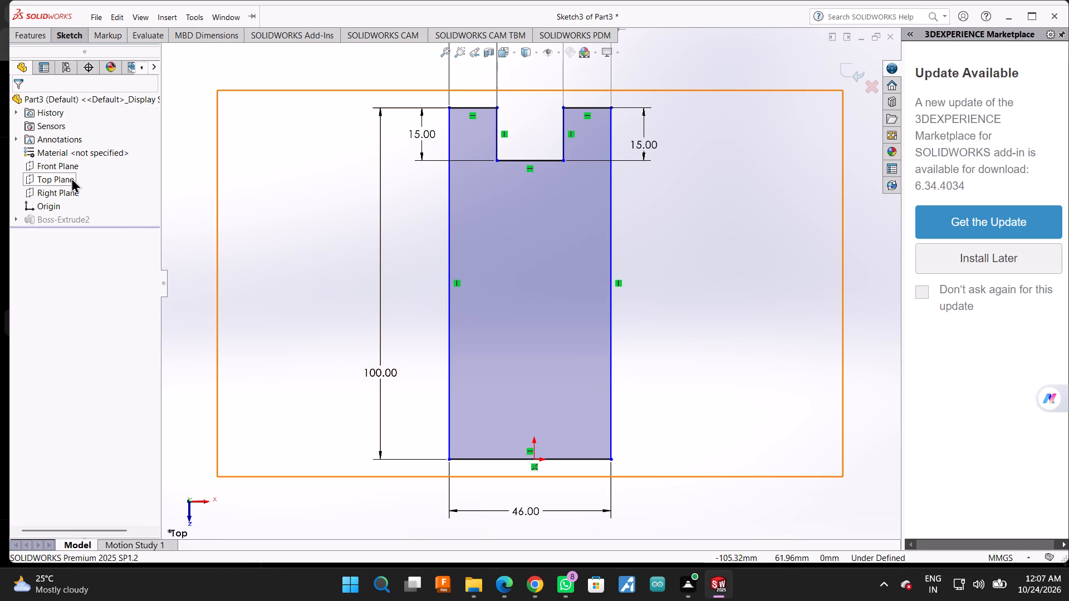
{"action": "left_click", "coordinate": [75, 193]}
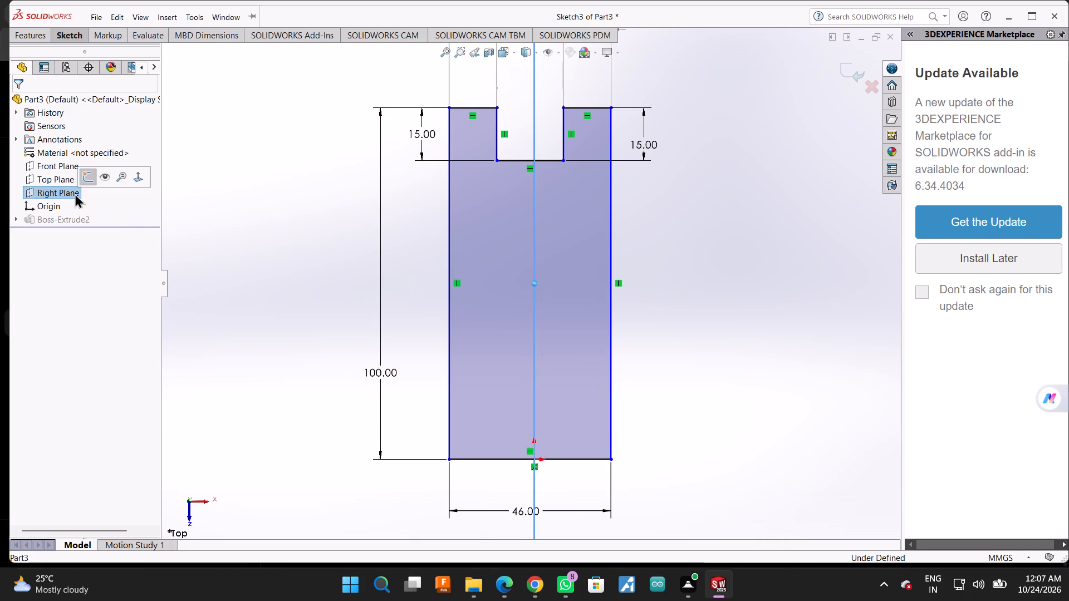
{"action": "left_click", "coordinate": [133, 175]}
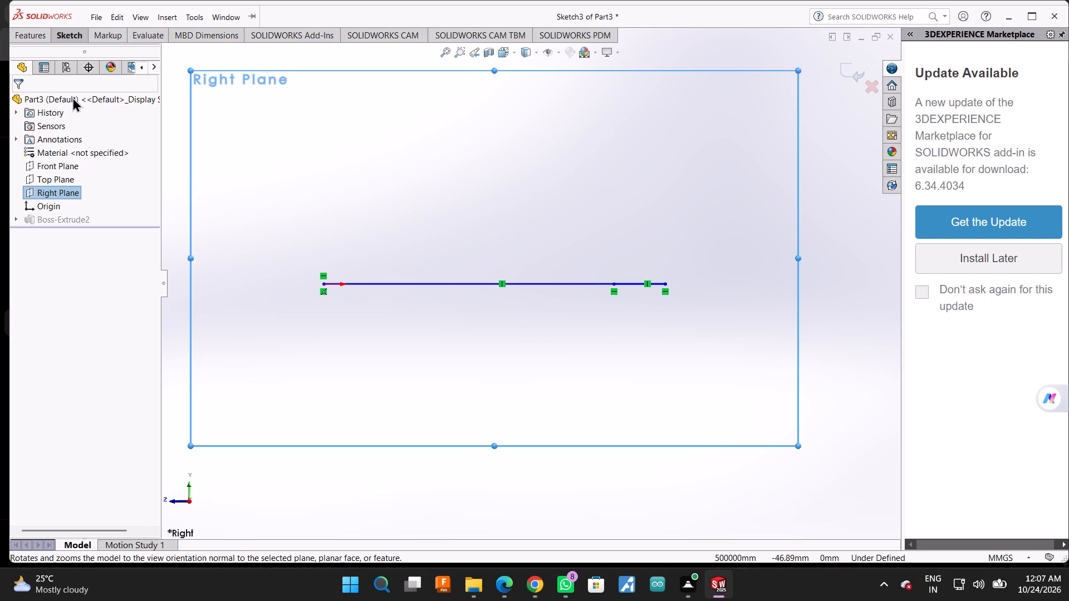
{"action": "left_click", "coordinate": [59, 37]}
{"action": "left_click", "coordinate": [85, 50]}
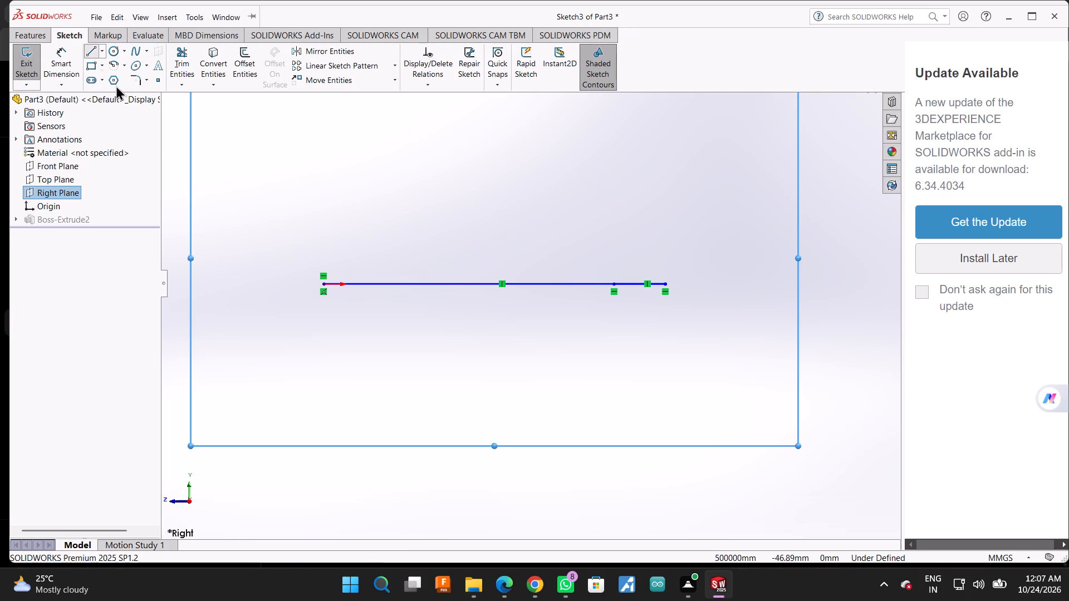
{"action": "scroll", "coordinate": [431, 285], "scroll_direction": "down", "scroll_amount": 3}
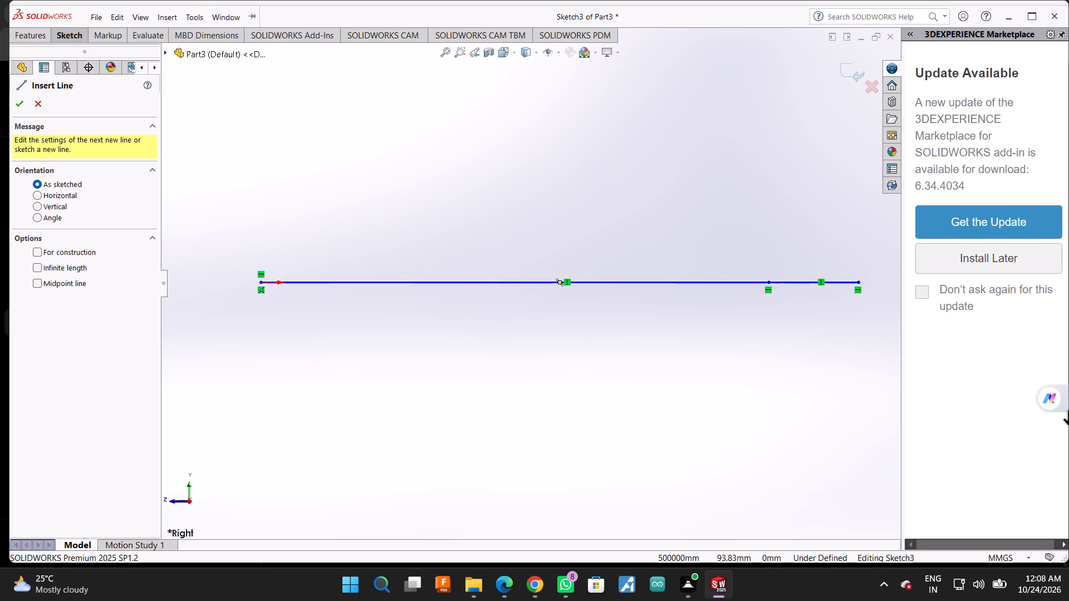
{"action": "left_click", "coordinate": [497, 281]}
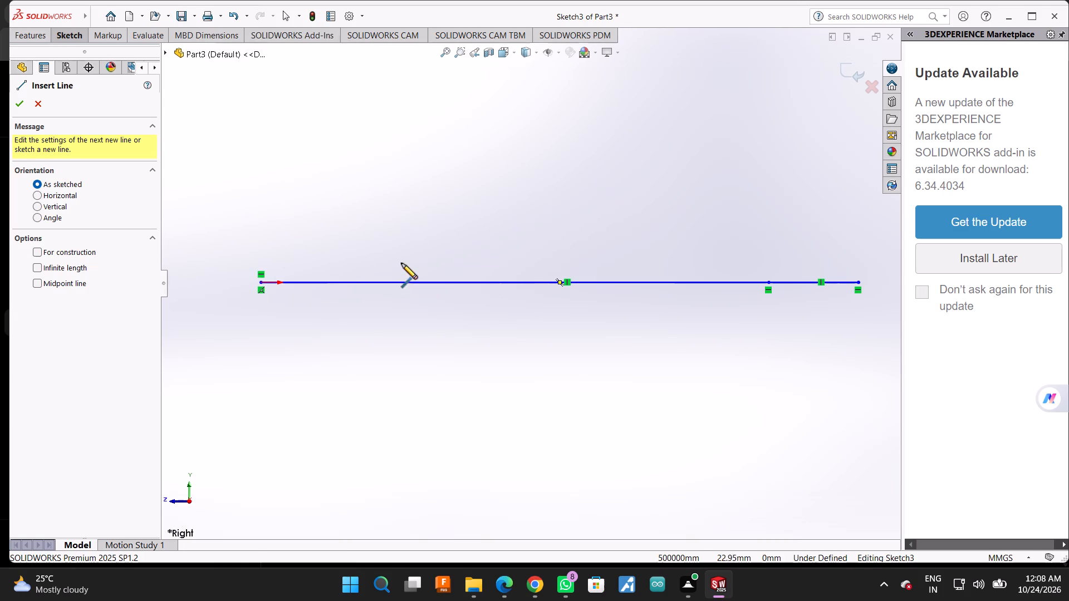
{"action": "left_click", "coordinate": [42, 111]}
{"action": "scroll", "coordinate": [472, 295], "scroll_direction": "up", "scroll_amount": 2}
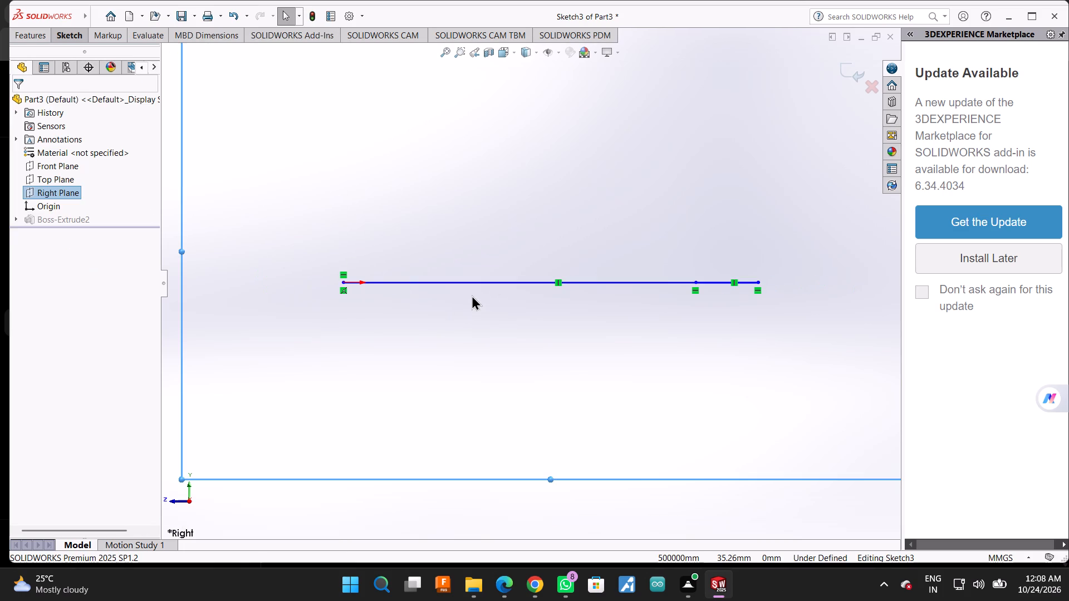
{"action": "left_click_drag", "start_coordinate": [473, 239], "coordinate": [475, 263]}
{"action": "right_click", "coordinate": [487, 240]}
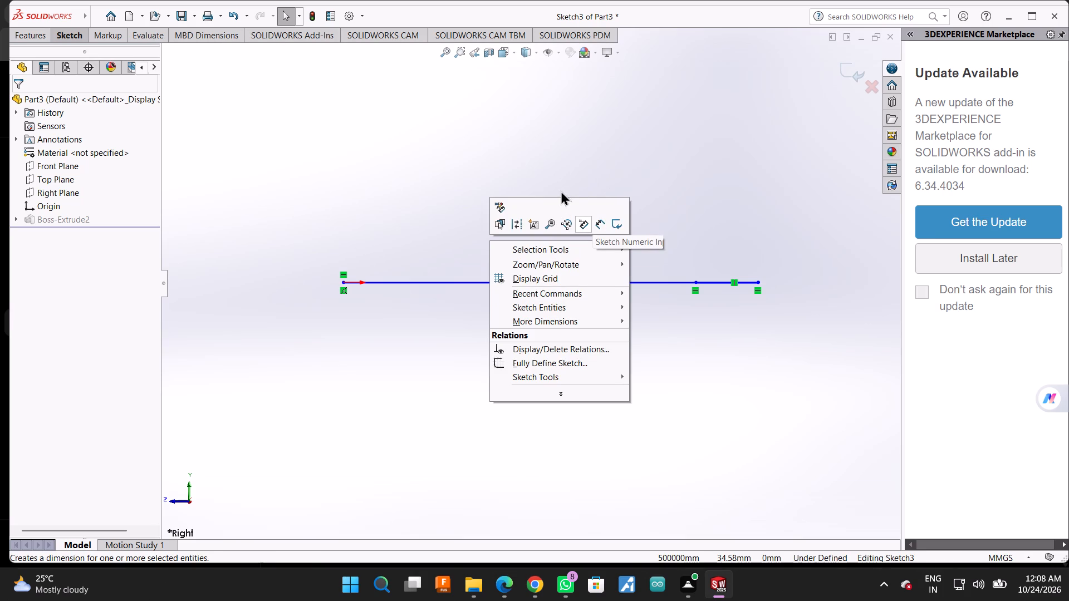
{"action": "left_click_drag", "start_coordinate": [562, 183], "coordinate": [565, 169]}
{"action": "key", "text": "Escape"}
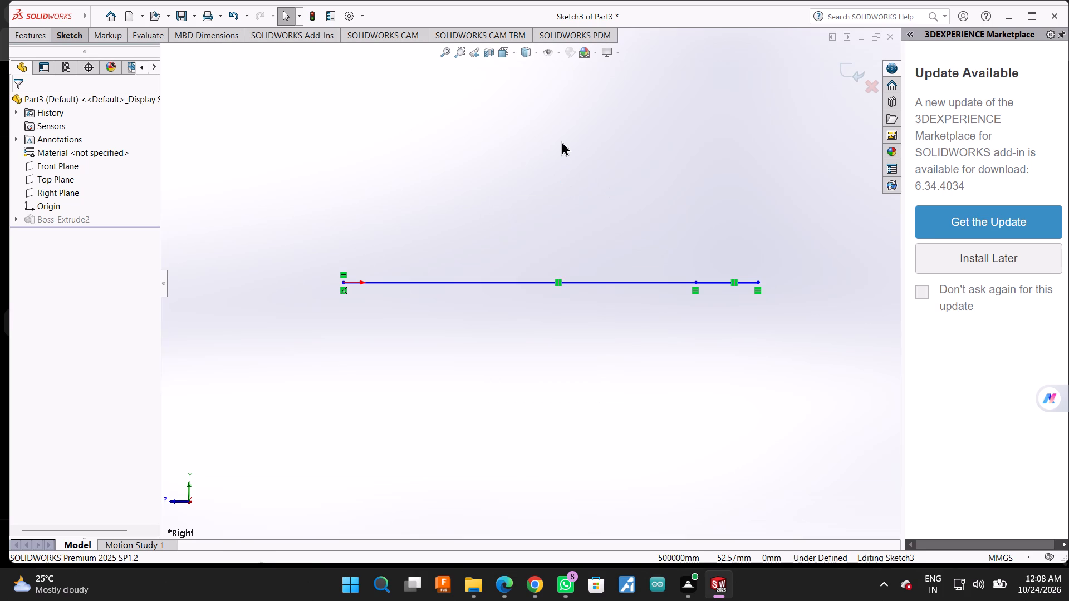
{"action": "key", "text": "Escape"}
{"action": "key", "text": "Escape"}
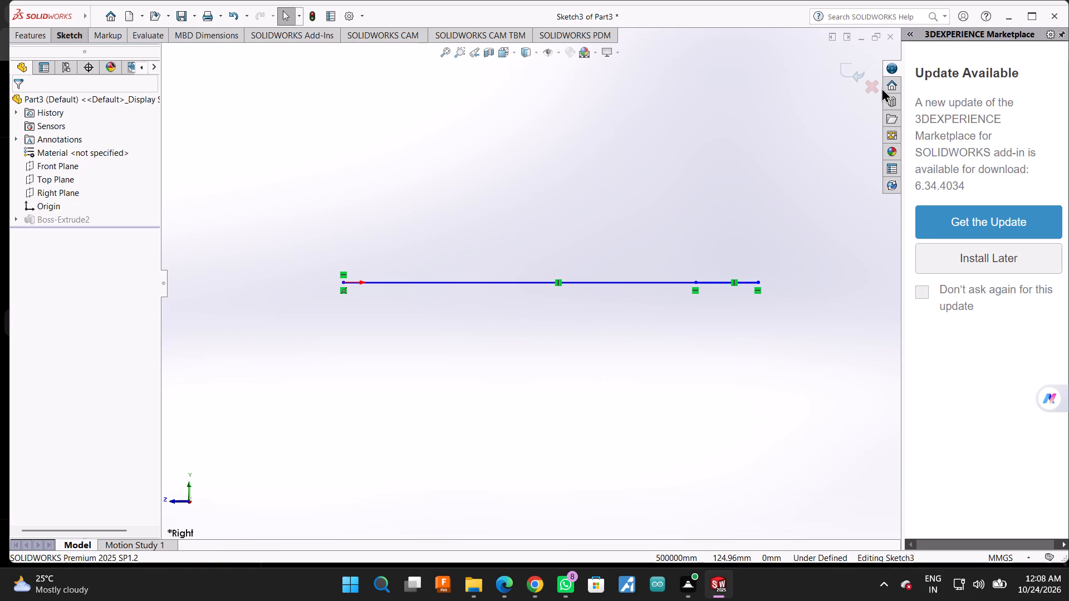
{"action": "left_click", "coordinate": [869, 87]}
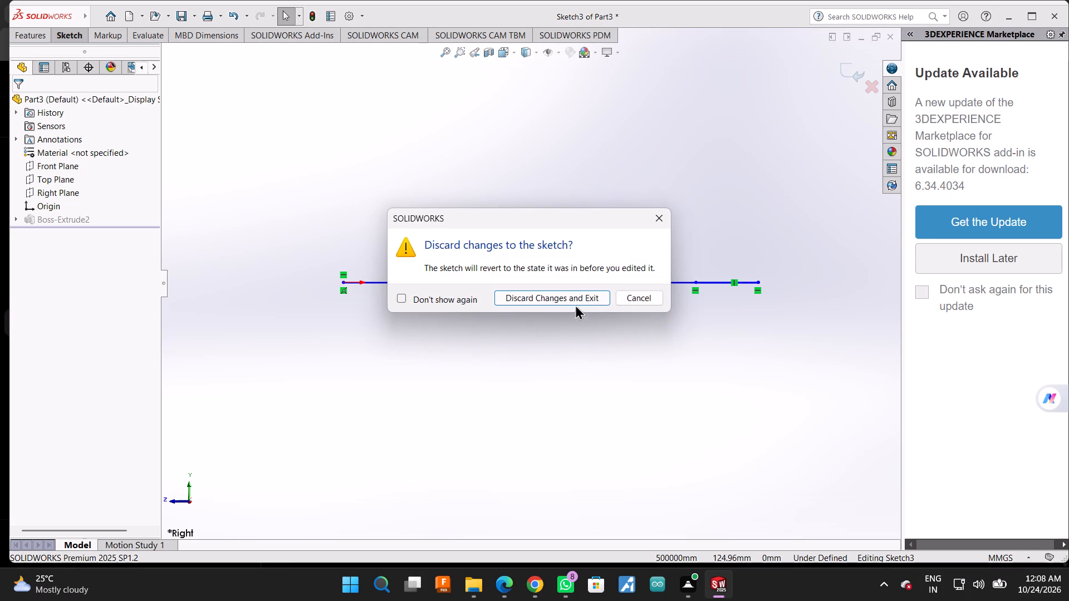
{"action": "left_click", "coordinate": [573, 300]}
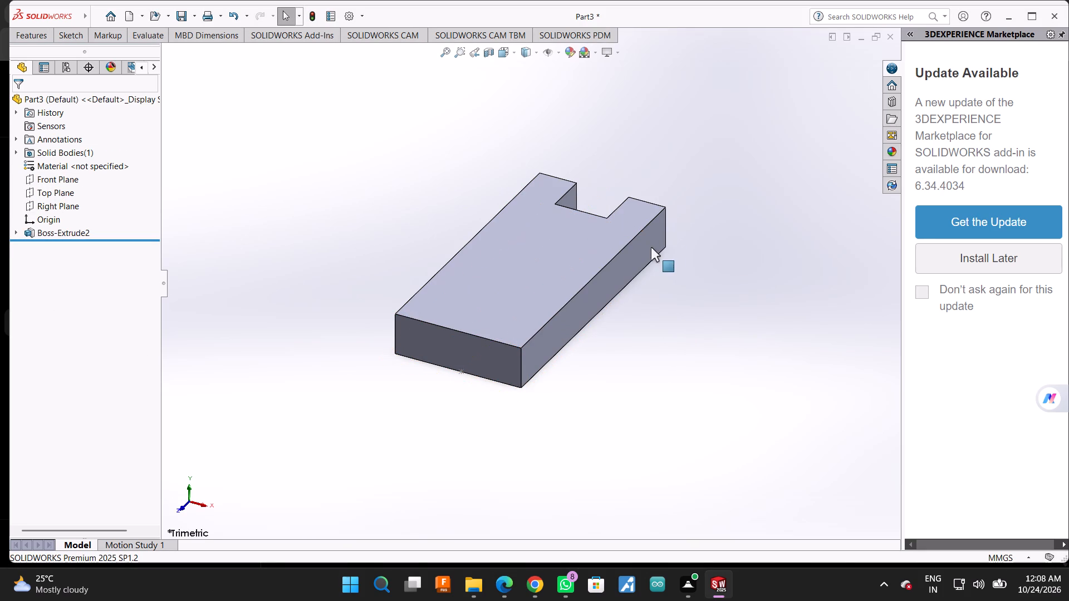
Reopen the notched block's profile sketch, examine its outline and dimensions from the top and bottom views, and exit the sketch.
{"action": "left_click", "coordinate": [607, 284]}
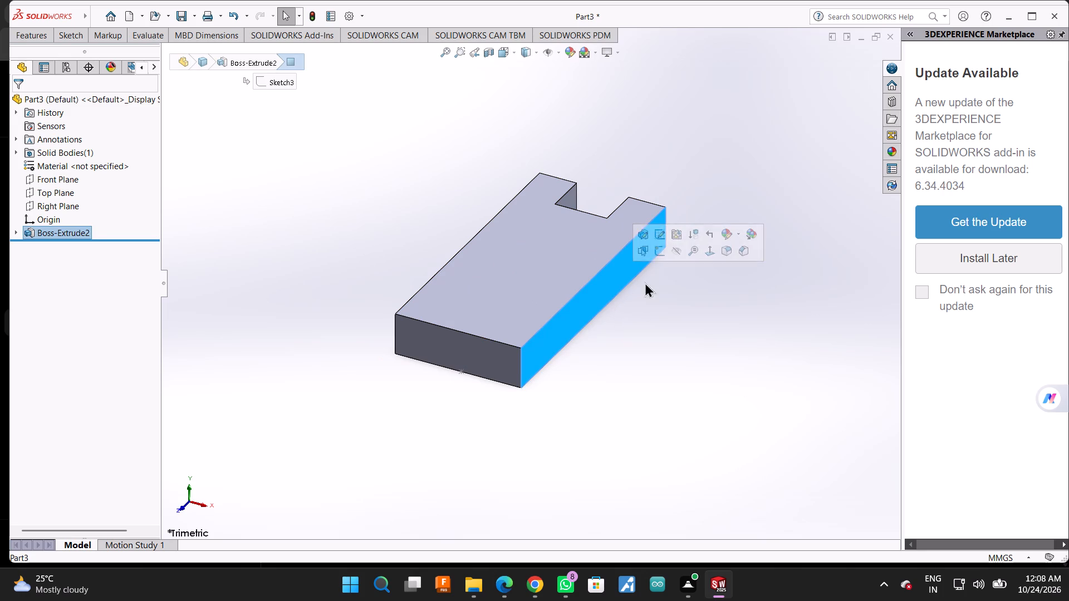
{"action": "left_click", "coordinate": [663, 229]}
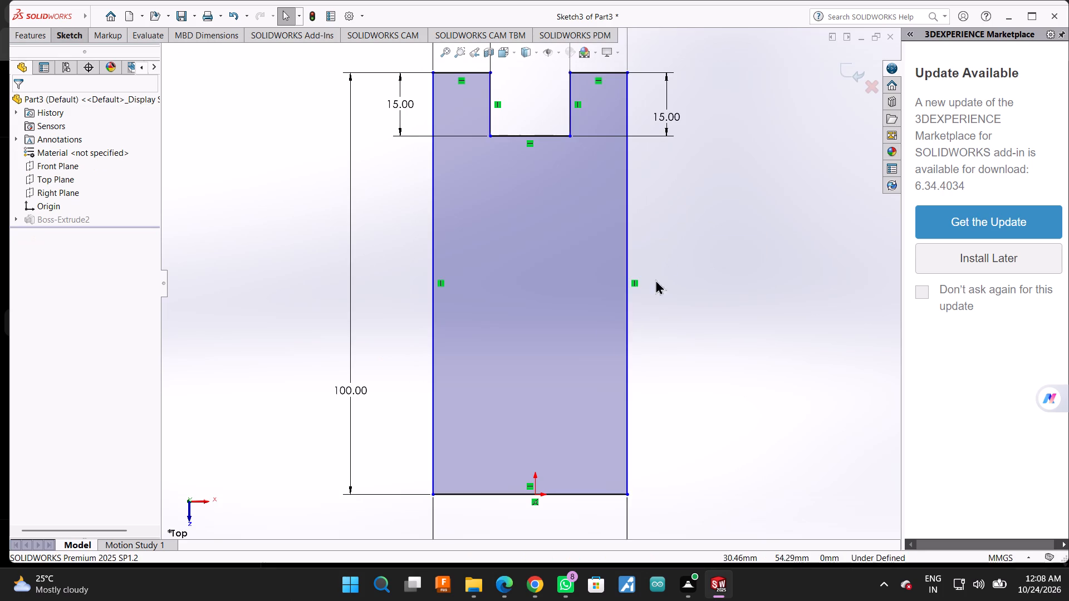
{"action": "scroll", "coordinate": [574, 338], "scroll_direction": "up", "scroll_amount": 2}
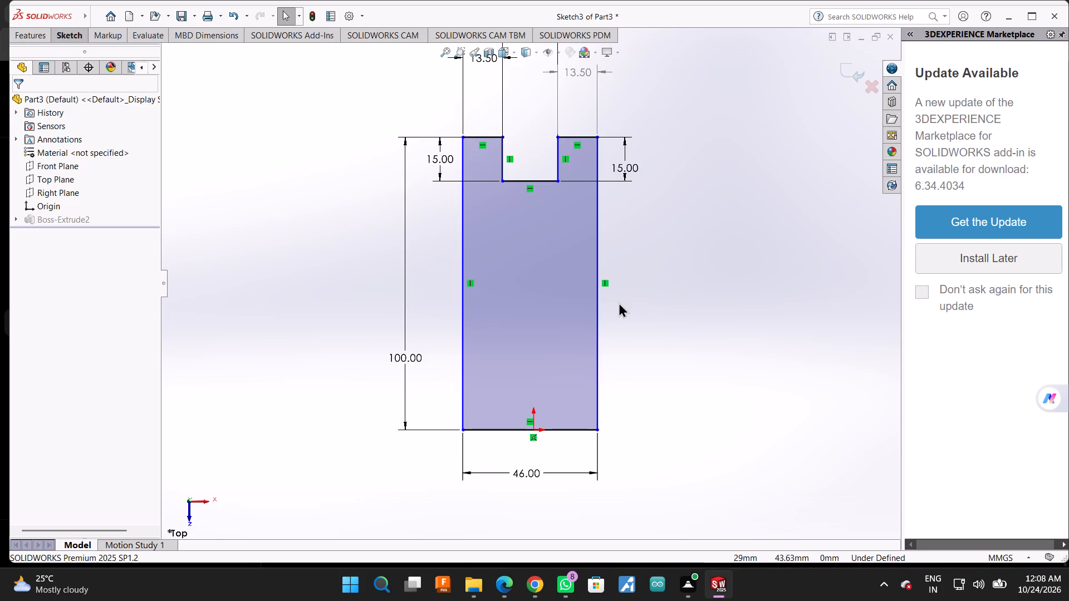
{"action": "scroll", "coordinate": [606, 388], "scroll_direction": "up", "scroll_amount": 1}
{"action": "scroll", "coordinate": [606, 388], "scroll_direction": "down", "scroll_amount": 2}
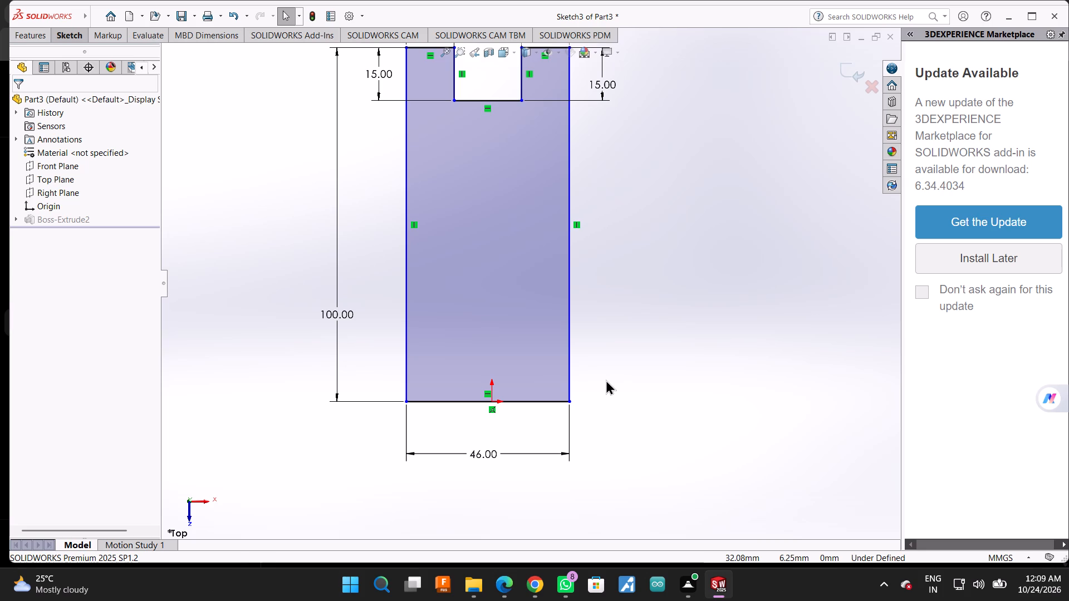
{"action": "scroll", "coordinate": [613, 362], "scroll_direction": "up", "scroll_amount": 3}
{"action": "left_click_drag", "start_coordinate": [607, 352], "coordinate": [521, 359]}
{"action": "left_click", "coordinate": [585, 344]}
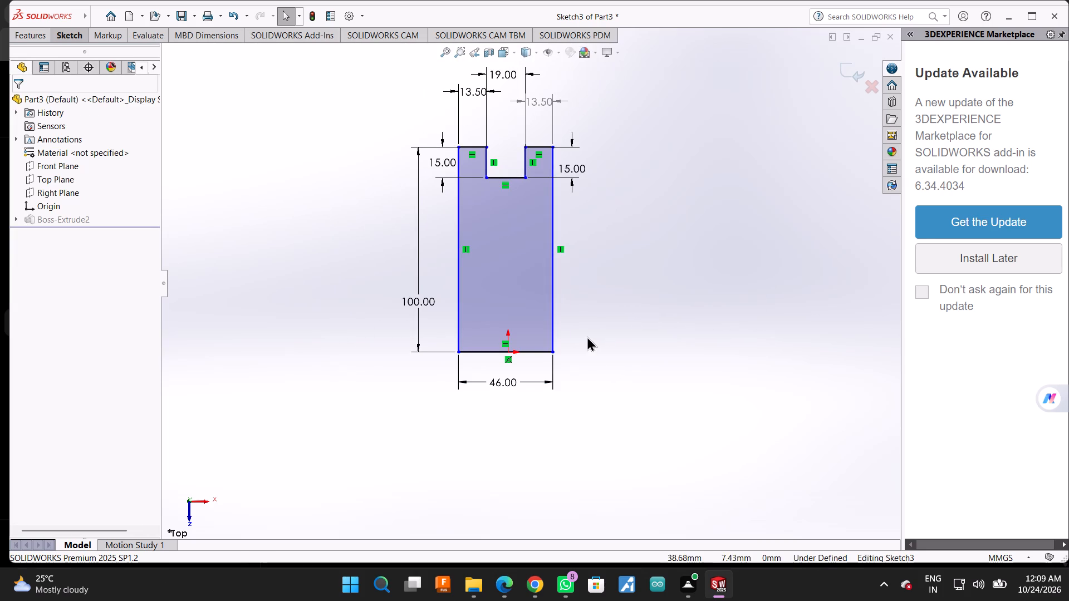
{"action": "right_click", "coordinate": [595, 231]}
{"action": "left_click", "coordinate": [822, 230]}
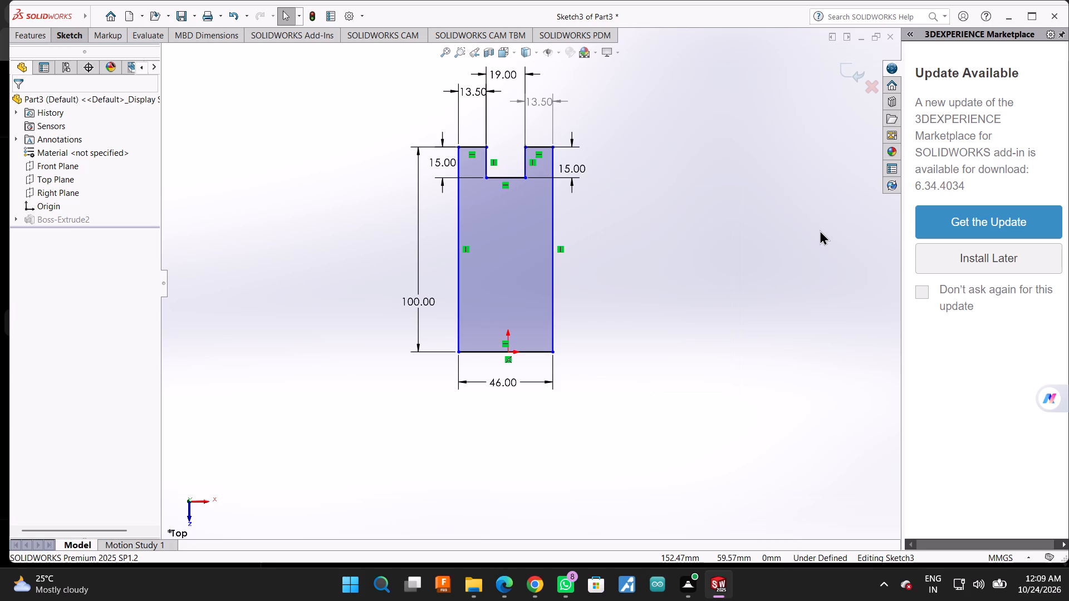
{"action": "scroll", "coordinate": [790, 280], "scroll_direction": "down", "scroll_amount": 5}
{"action": "scroll", "coordinate": [355, 270], "scroll_direction": "up", "scroll_amount": 3}
{"action": "scroll", "coordinate": [470, 290], "scroll_direction": "up", "scroll_amount": 1}
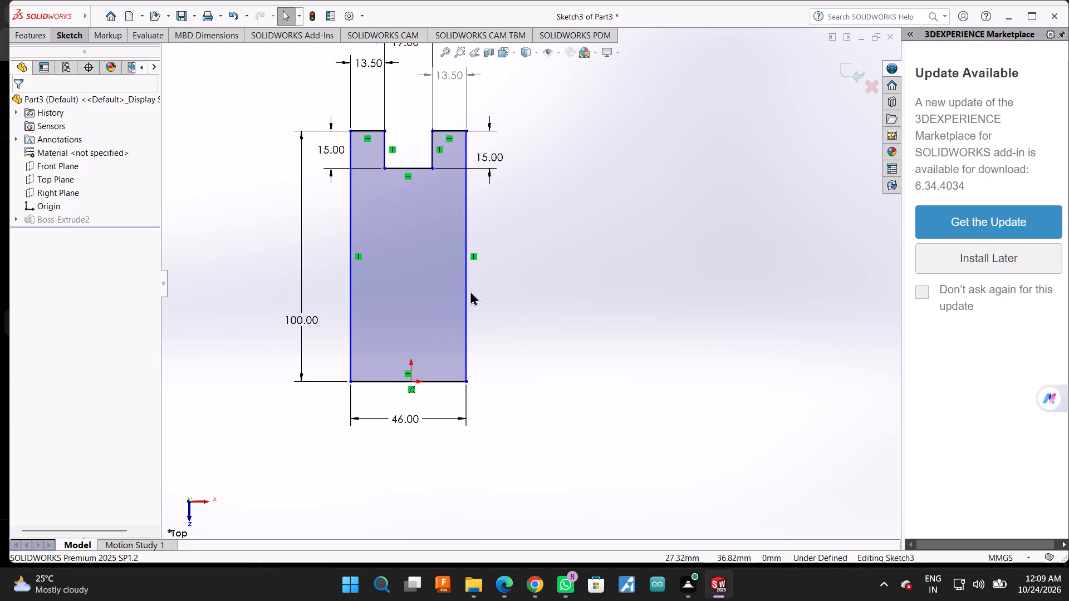
{"action": "scroll", "coordinate": [459, 301], "scroll_direction": "down", "scroll_amount": 3}
{"action": "right_click", "coordinate": [518, 385]}
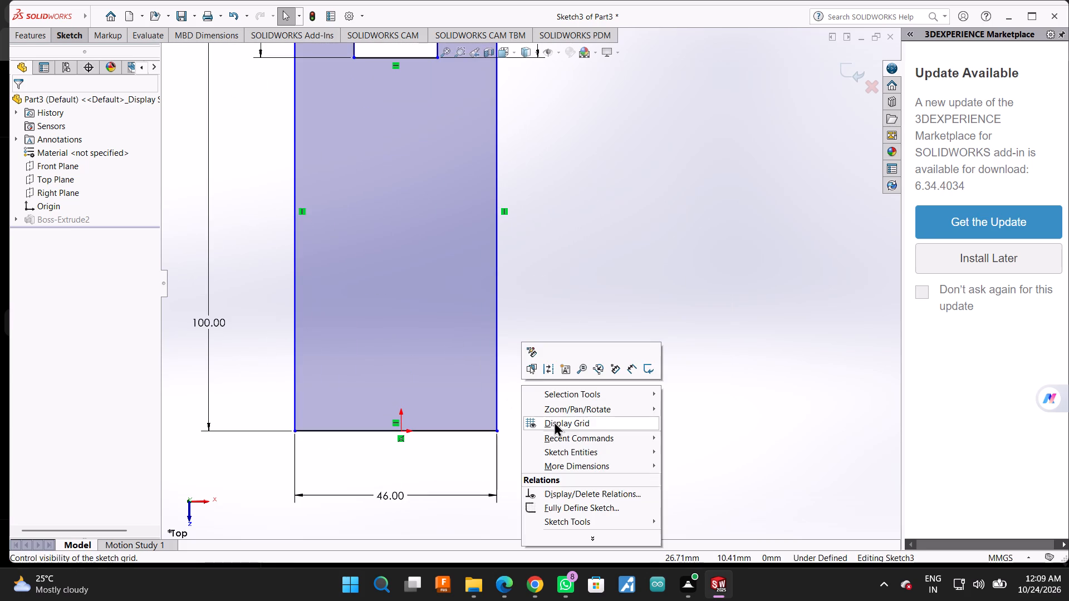
{"action": "left_click", "coordinate": [575, 291]}
{"action": "scroll", "coordinate": [519, 362], "scroll_direction": "up", "scroll_amount": 1}
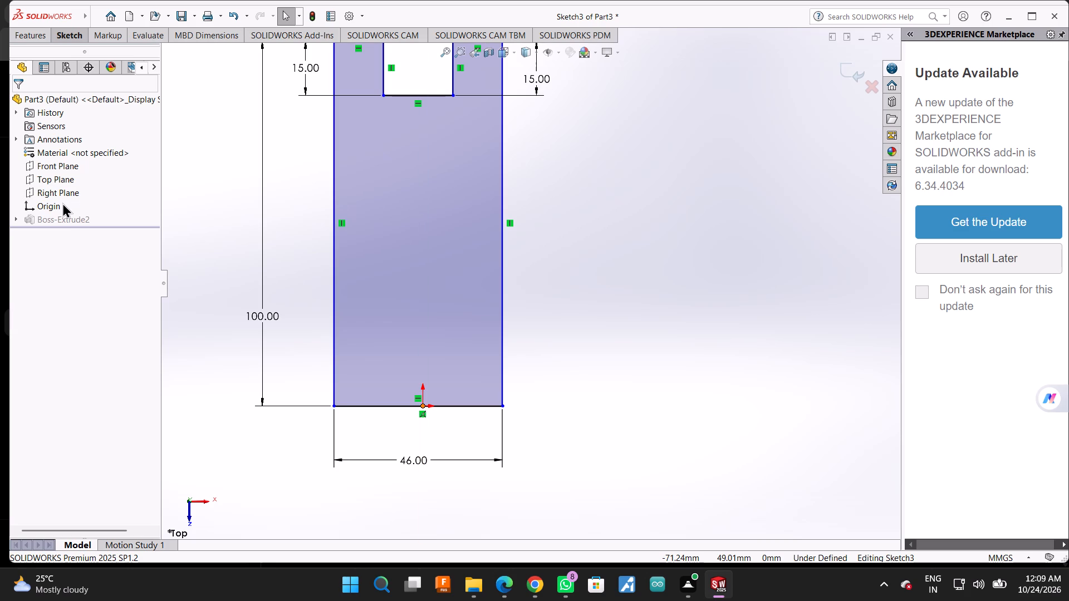
{"action": "scroll", "coordinate": [375, 373], "scroll_direction": "up", "scroll_amount": 2}
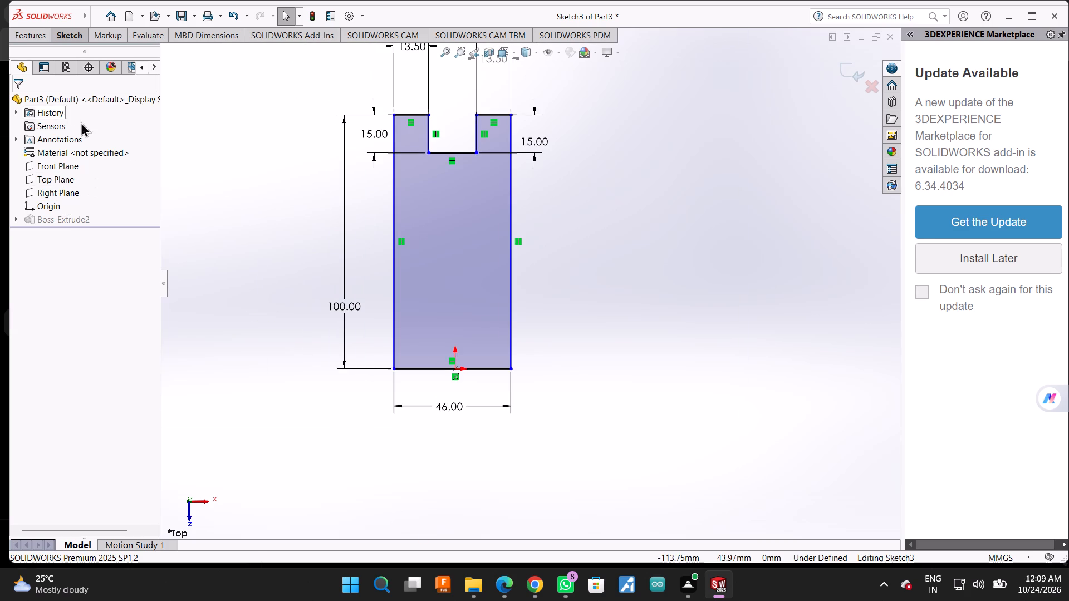
{"action": "key", "text": "space"}
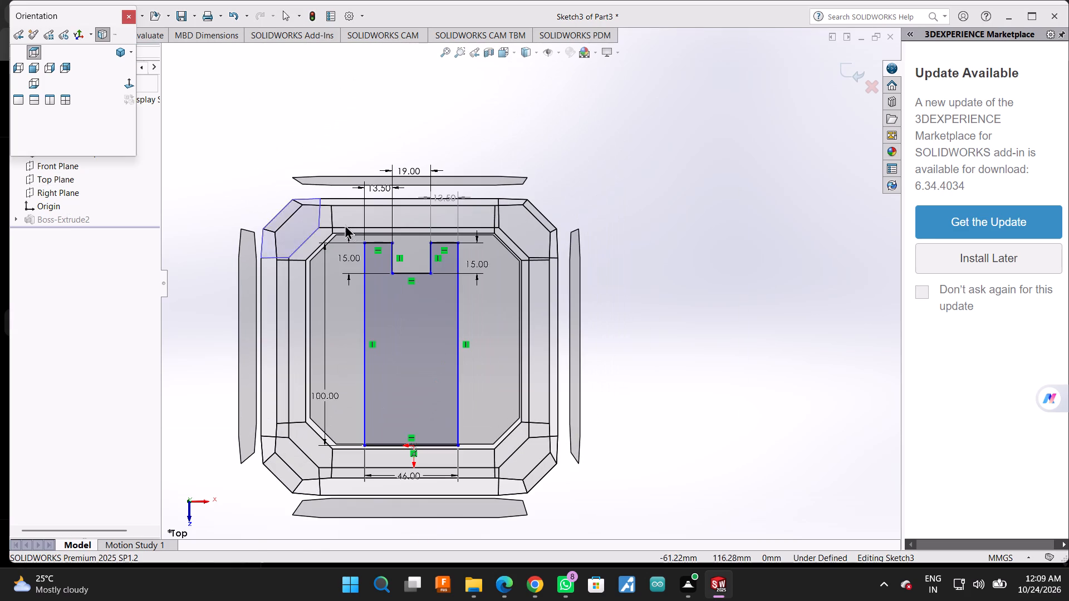
{"action": "left_click", "coordinate": [129, 55]}
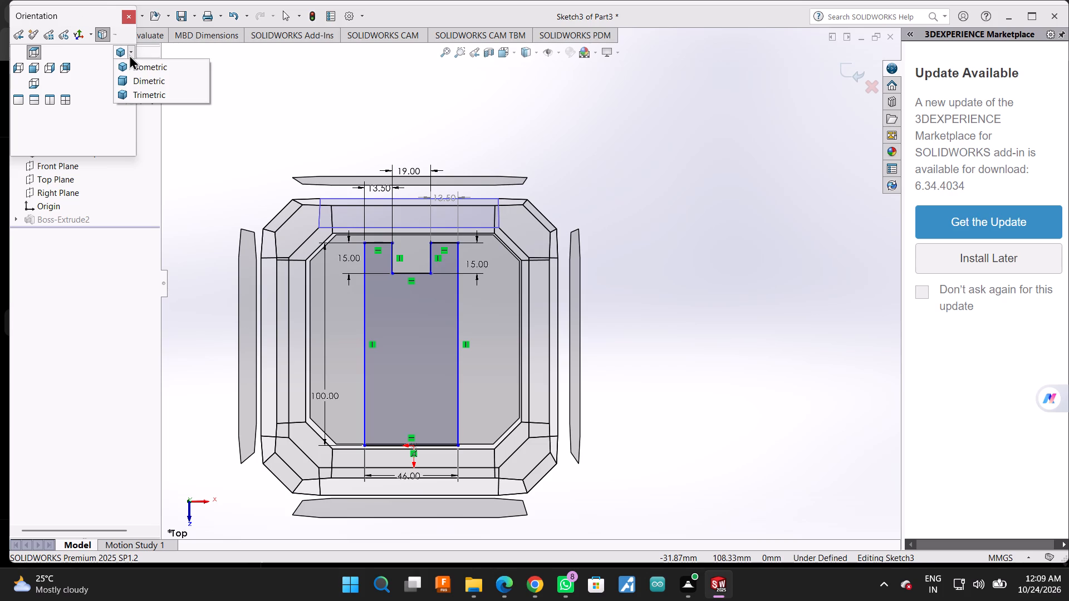
{"action": "left_click", "coordinate": [86, 54]}
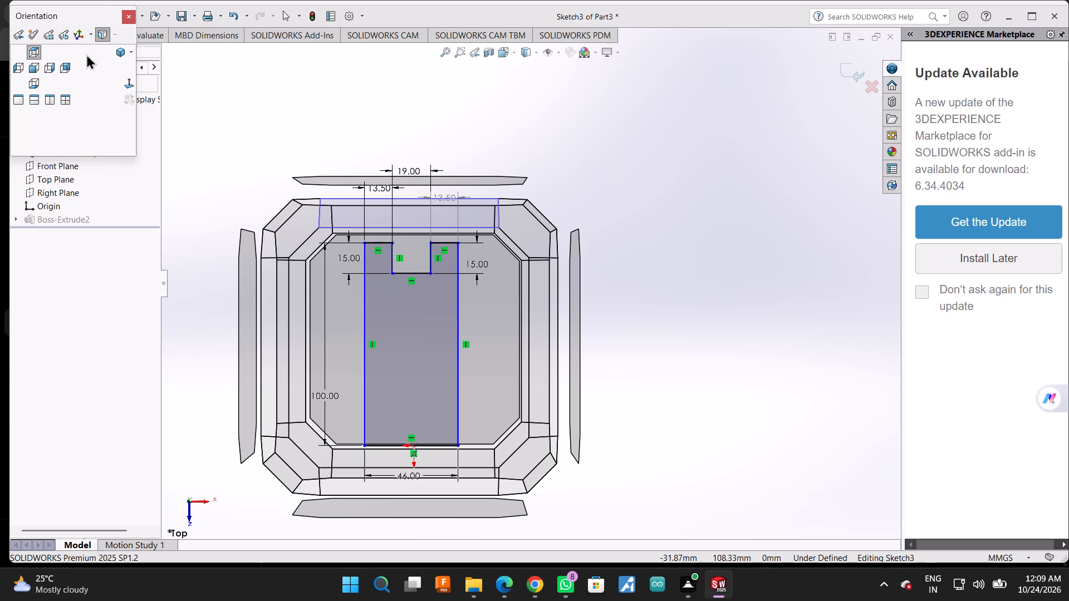
{"action": "left_click", "coordinate": [129, 90]}
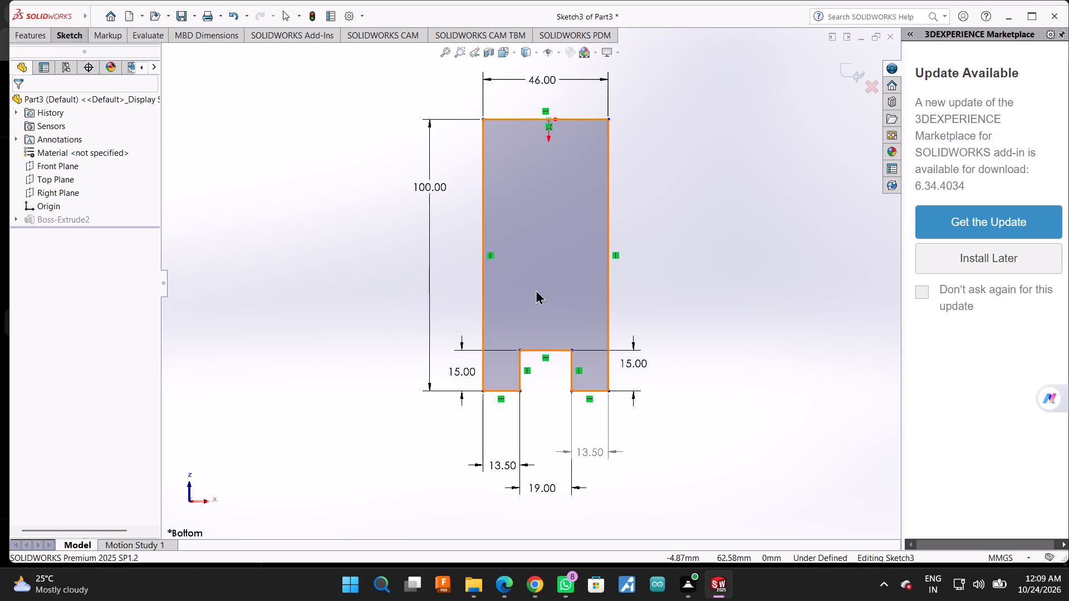
{"action": "scroll", "coordinate": [536, 289], "scroll_direction": "up", "scroll_amount": 1}
{"action": "scroll", "coordinate": [573, 252], "scroll_direction": "down", "scroll_amount": 1}
{"action": "scroll", "coordinate": [600, 290], "scroll_direction": "down", "scroll_amount": 2}
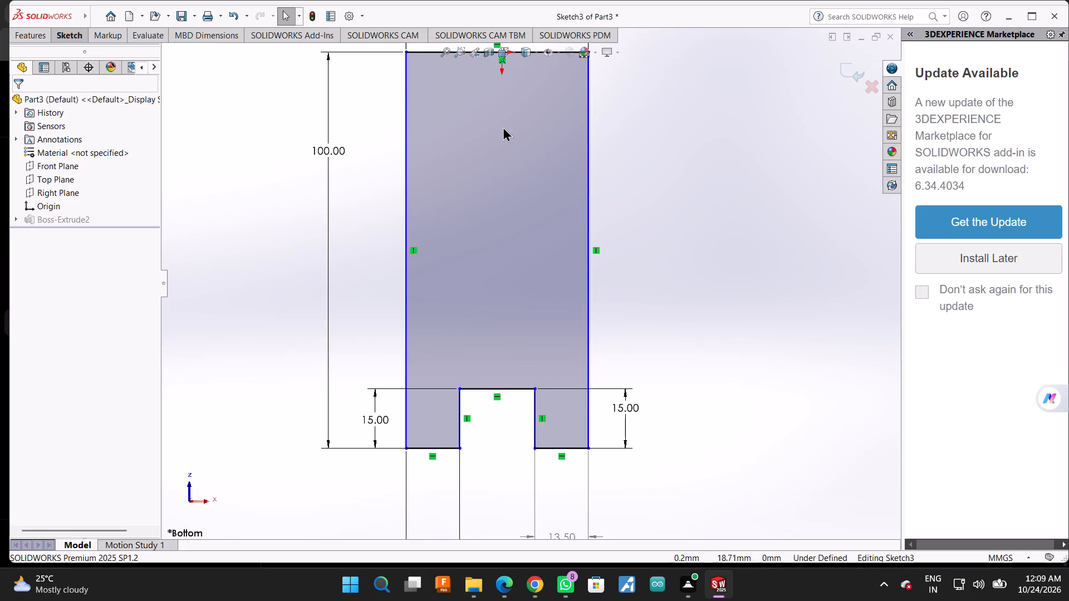
{"action": "scroll", "coordinate": [506, 156], "scroll_direction": "up", "scroll_amount": 2}
{"action": "scroll", "coordinate": [492, 101], "scroll_direction": "down", "scroll_amount": 1}
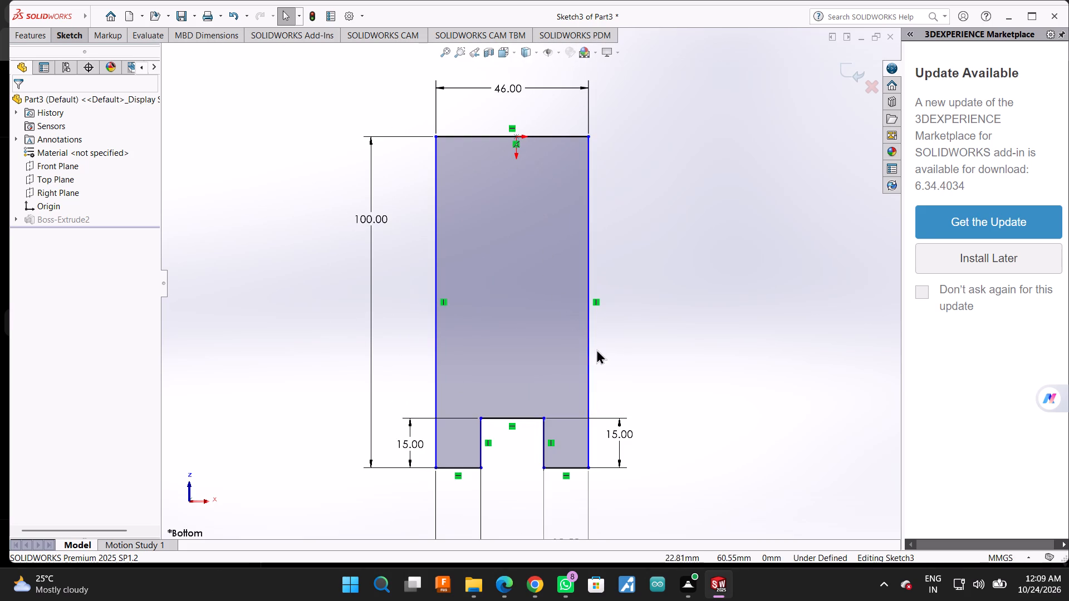
{"action": "left_click", "coordinate": [52, 186]}
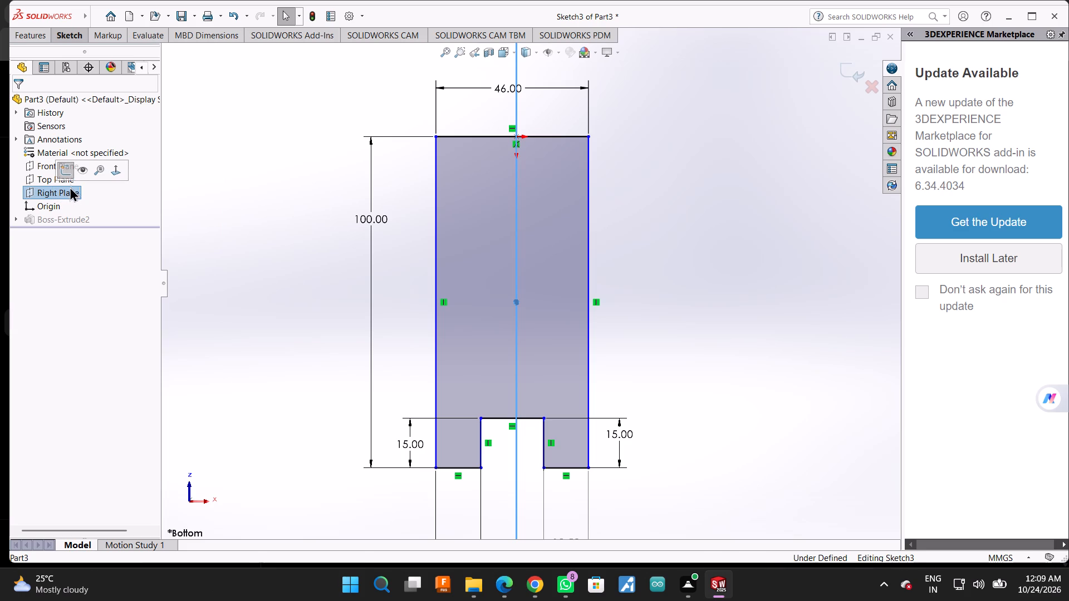
{"action": "left_click", "coordinate": [202, 175]}
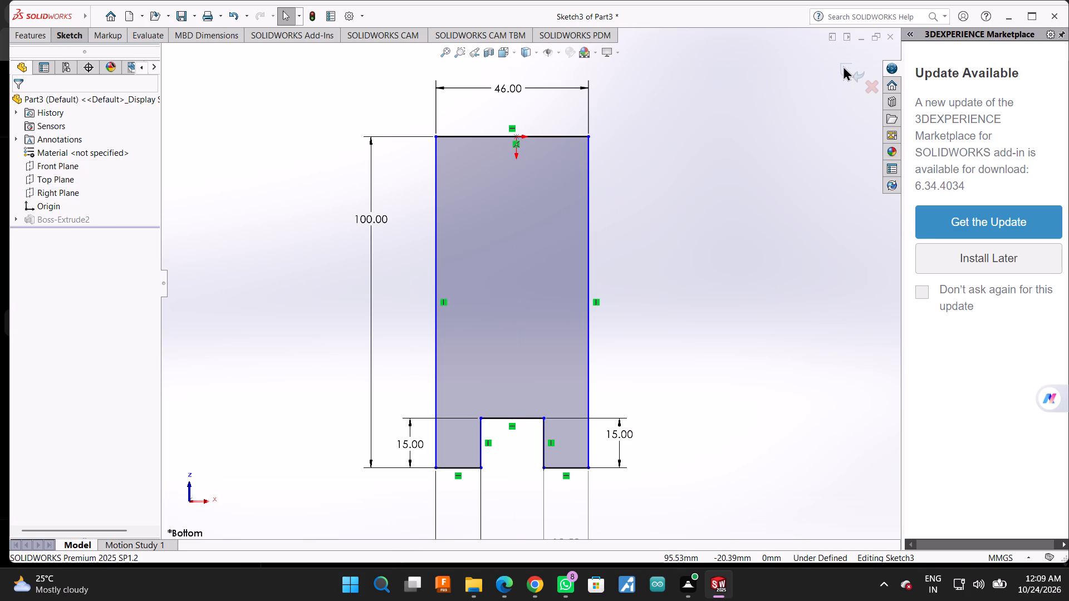
{"action": "left_click", "coordinate": [843, 66]}
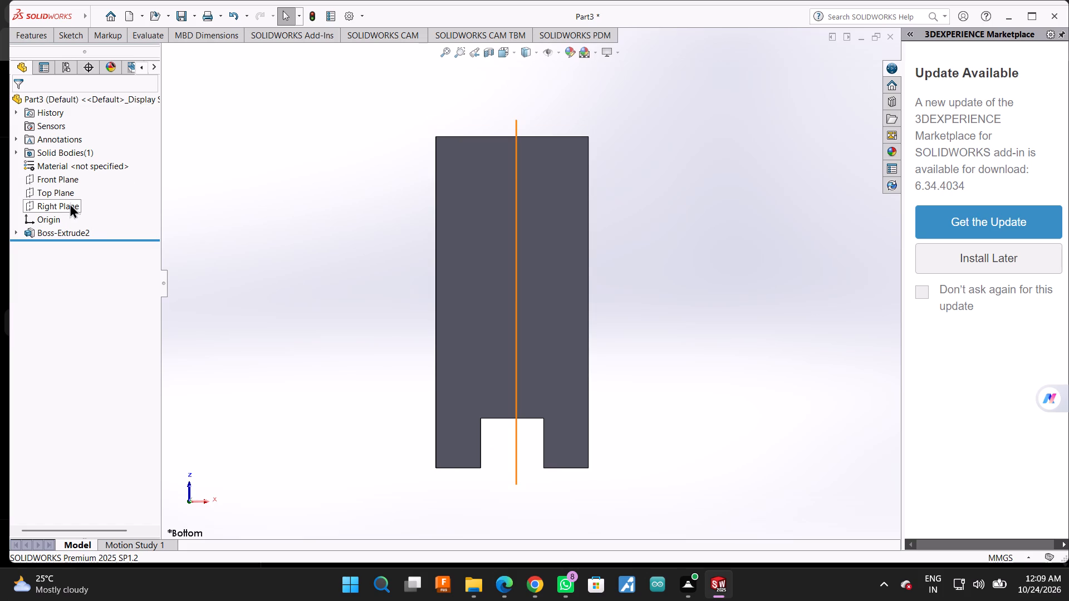
Start a new sketch on the Right Plane.
{"action": "left_click", "coordinate": [70, 203]}
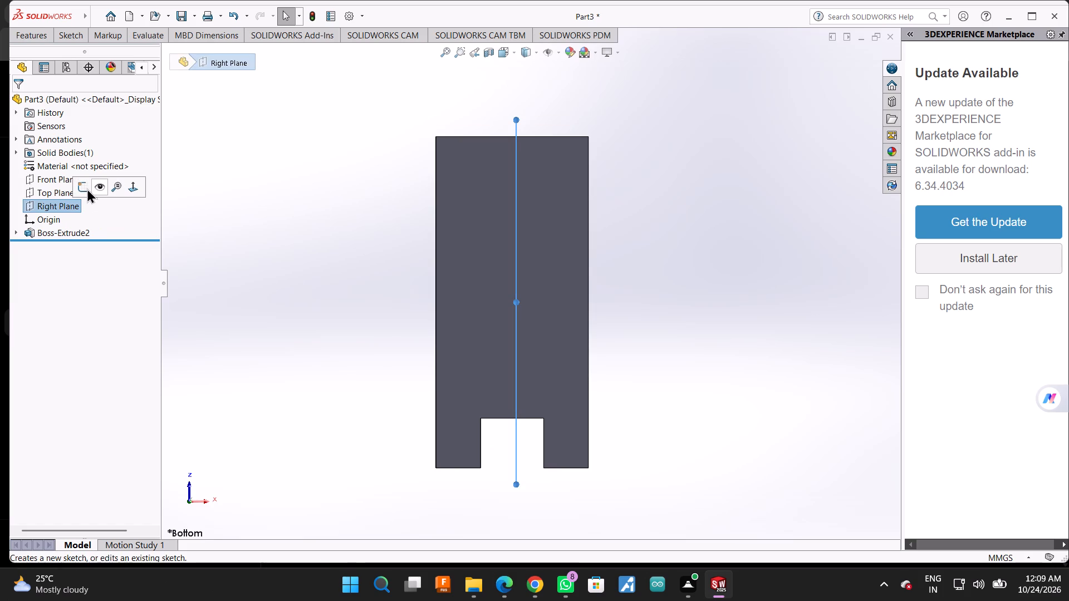
{"action": "left_click", "coordinate": [84, 188]}
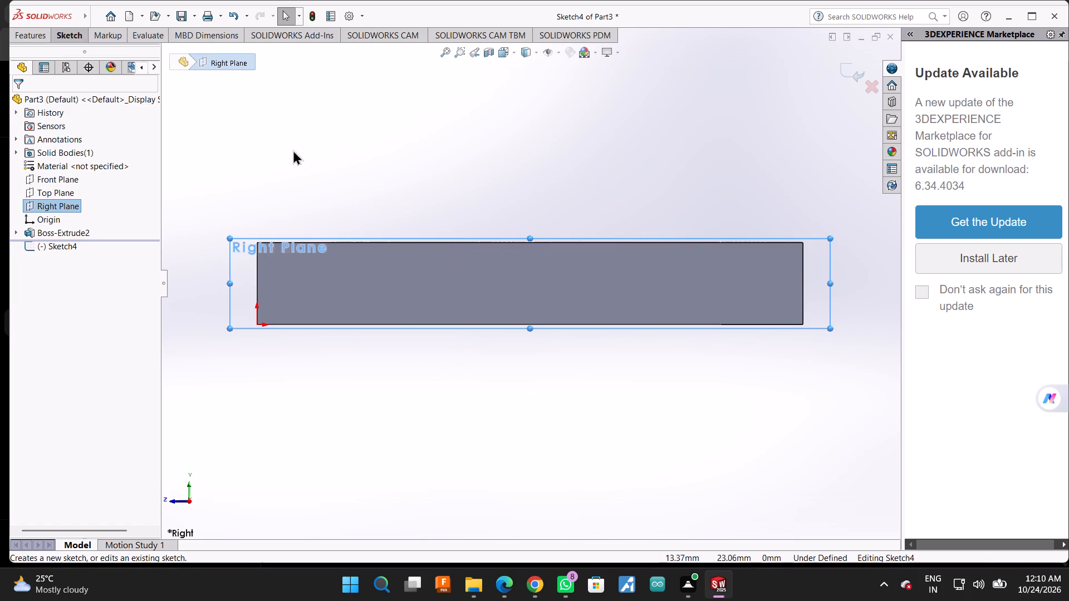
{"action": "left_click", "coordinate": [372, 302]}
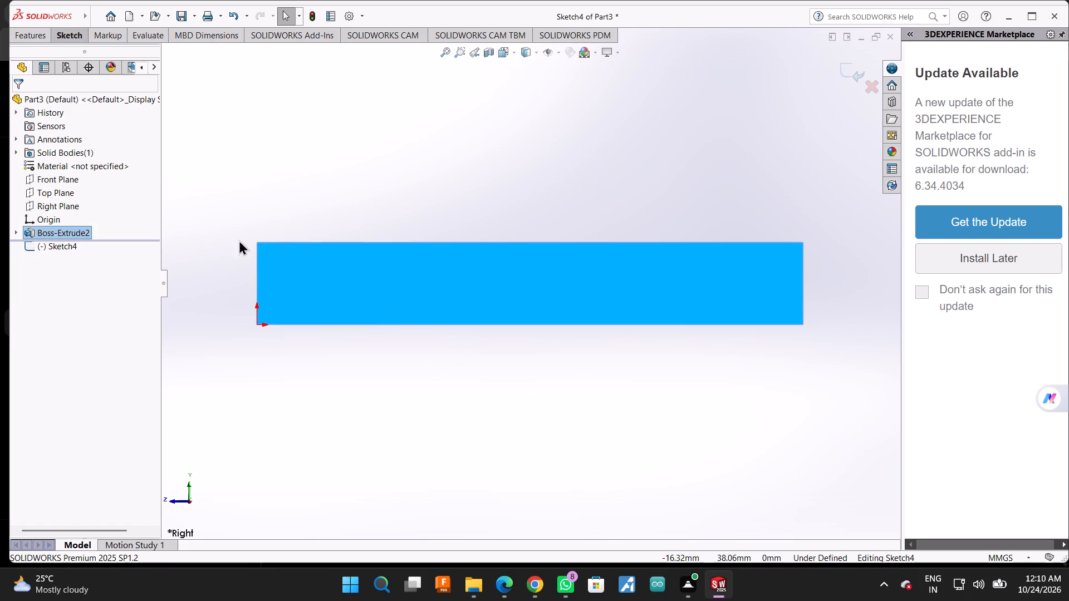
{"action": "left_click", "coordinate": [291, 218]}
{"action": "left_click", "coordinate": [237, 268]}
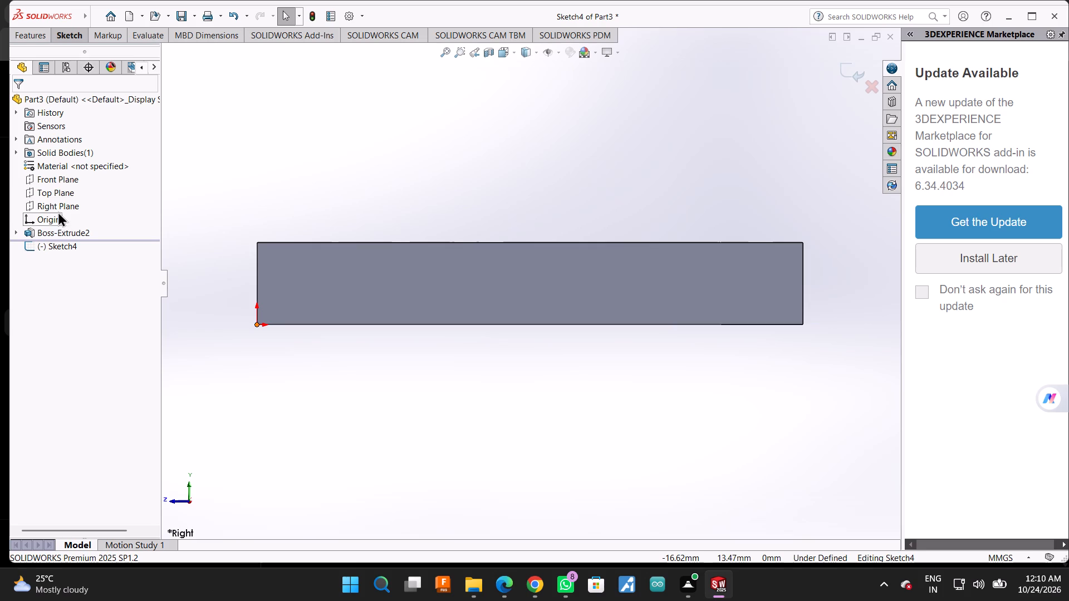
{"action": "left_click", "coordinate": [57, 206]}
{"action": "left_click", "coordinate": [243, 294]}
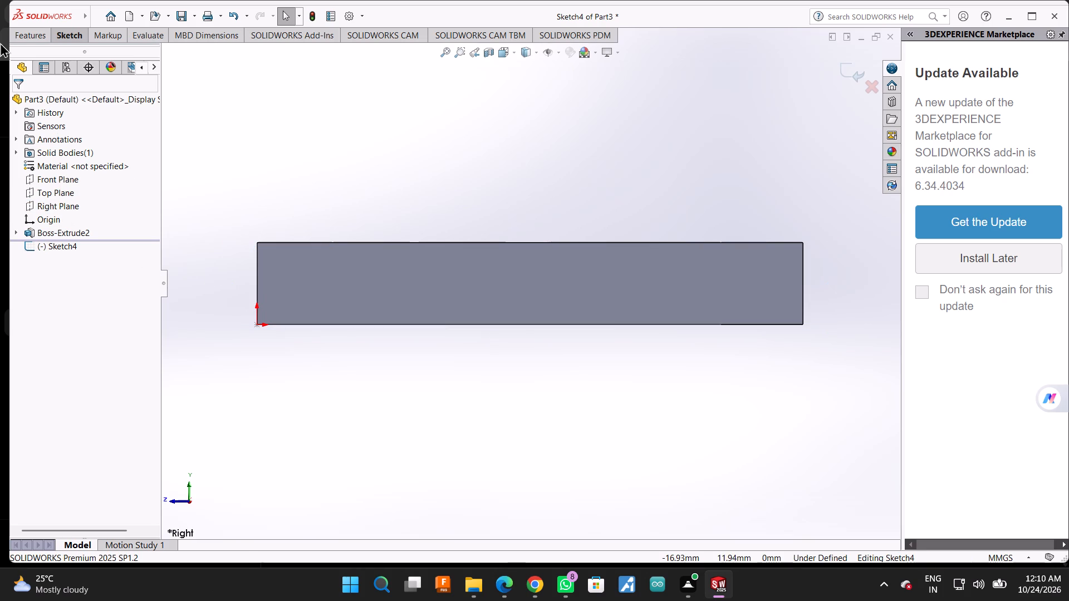
Sketch an open U-shaped line profile below the block's bottom edge, about 14 mm deep and 30 mm wide, with both ends on that edge.
{"action": "left_click", "coordinate": [73, 36]}
{"action": "left_click", "coordinate": [89, 51]}
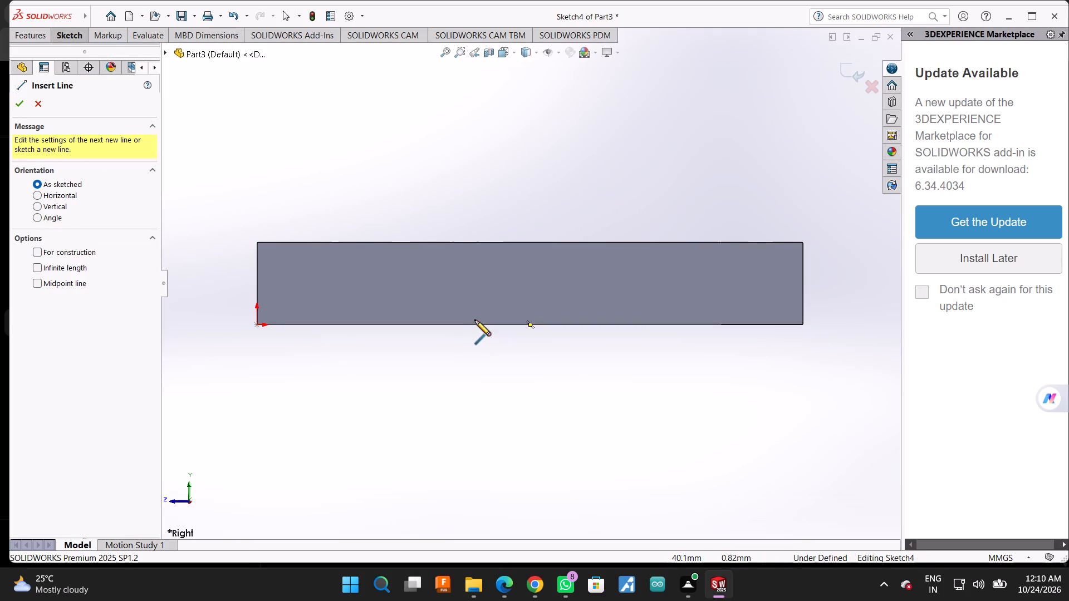
{"action": "left_click", "coordinate": [432, 323]}
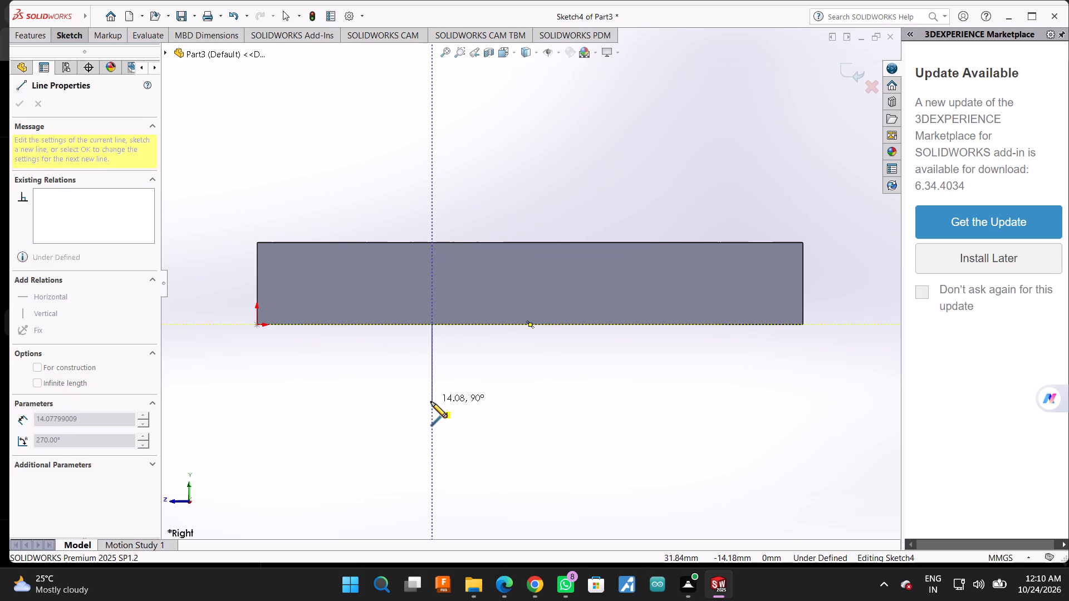
{"action": "left_click", "coordinate": [431, 402]}
{"action": "left_click", "coordinate": [597, 403]}
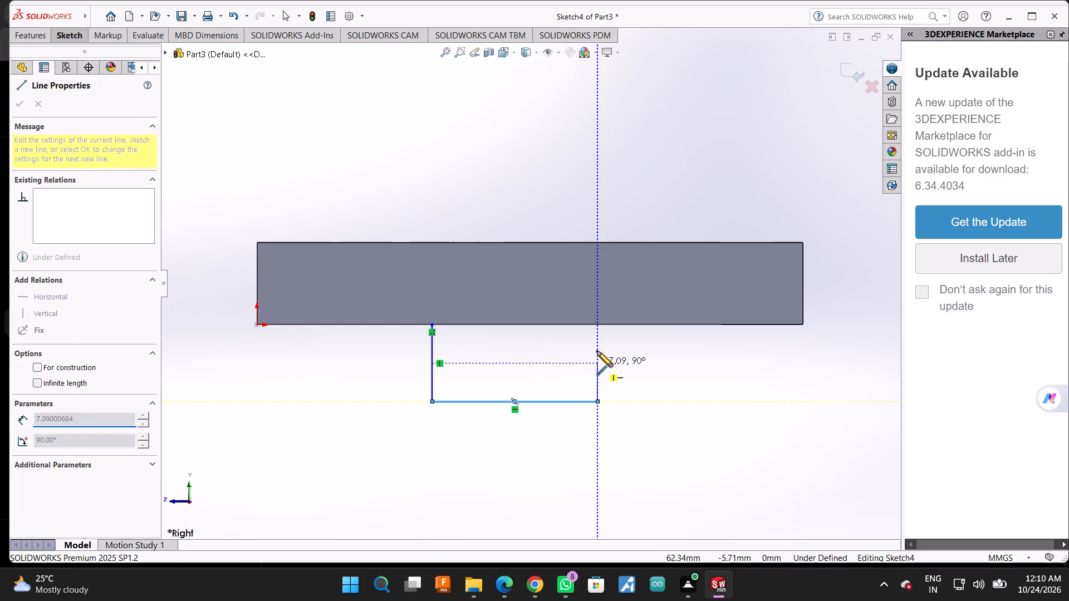
{"action": "left_click", "coordinate": [597, 327]}
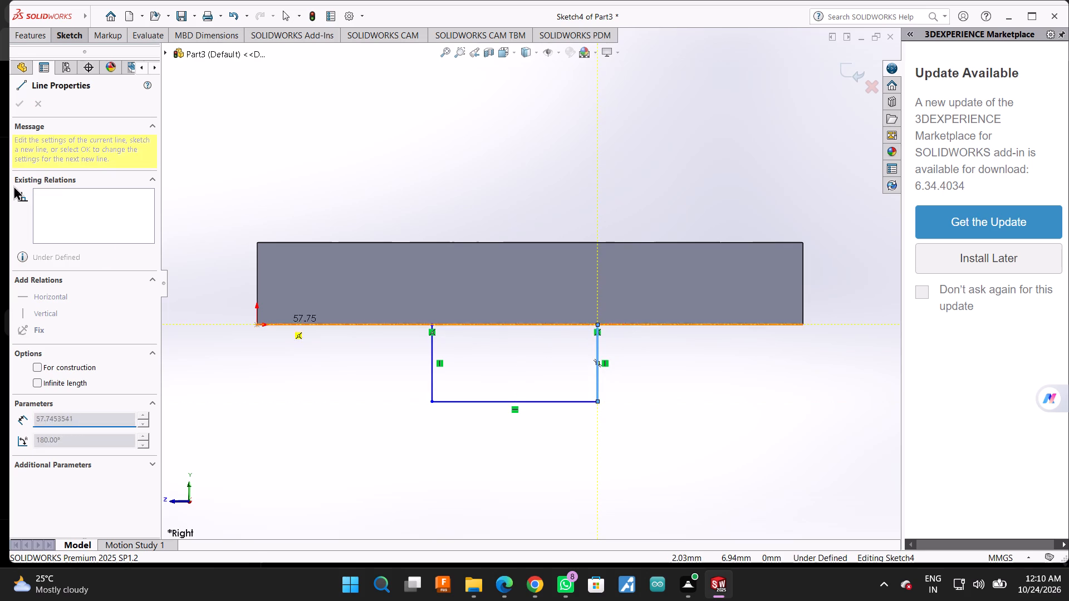
Dimension the horizontal distance from the origin to the top end of the profile's left vertical line as 30 mm.
{"action": "left_click", "coordinate": [64, 34]}
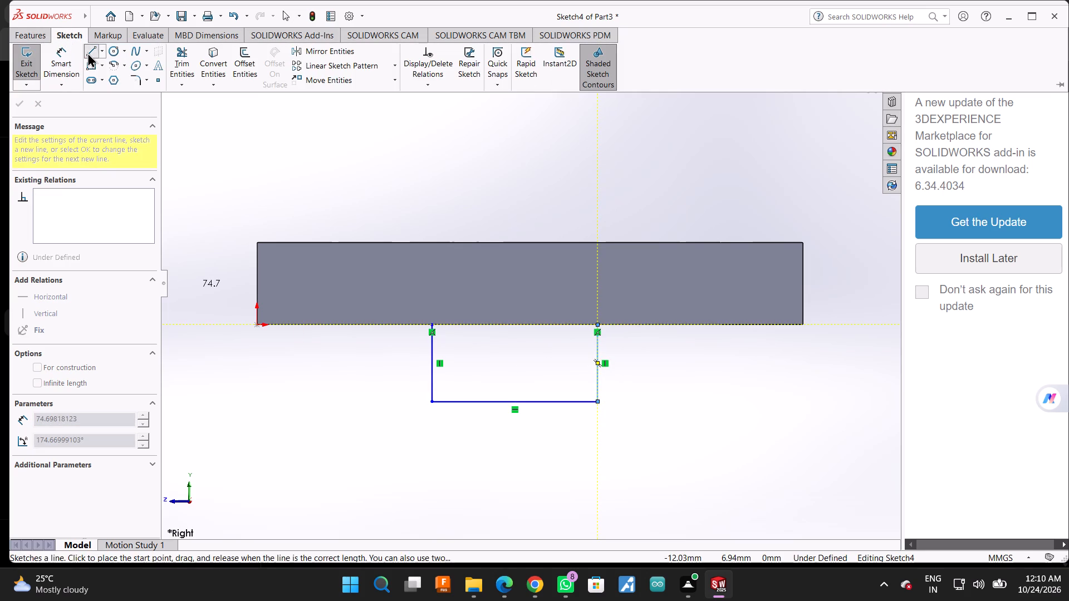
{"action": "left_click", "coordinate": [68, 52]}
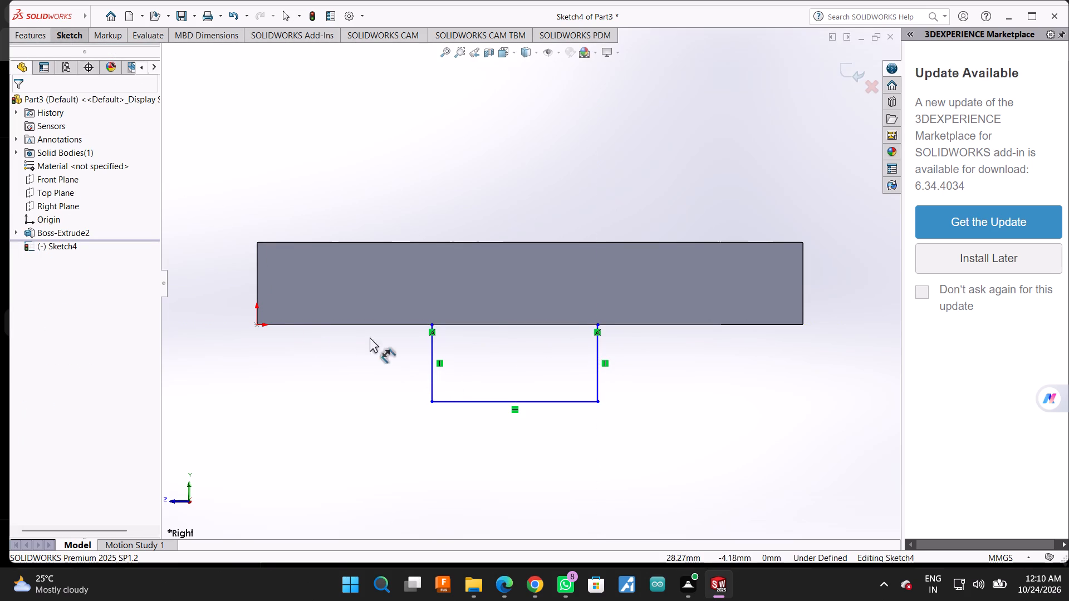
{"action": "left_click", "coordinate": [255, 324]}
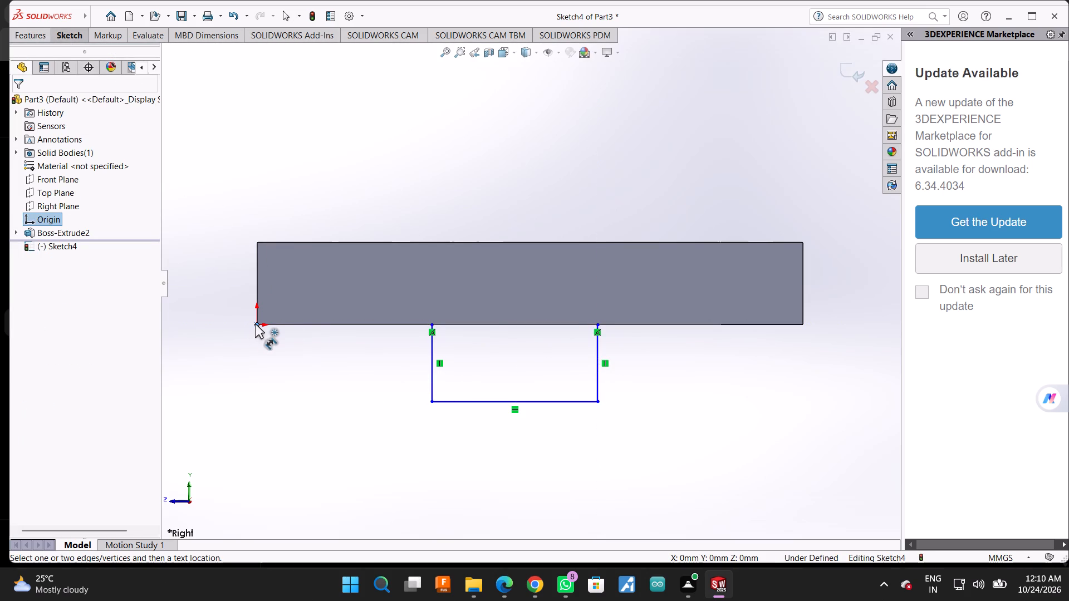
{"action": "left_click", "coordinate": [433, 324]}
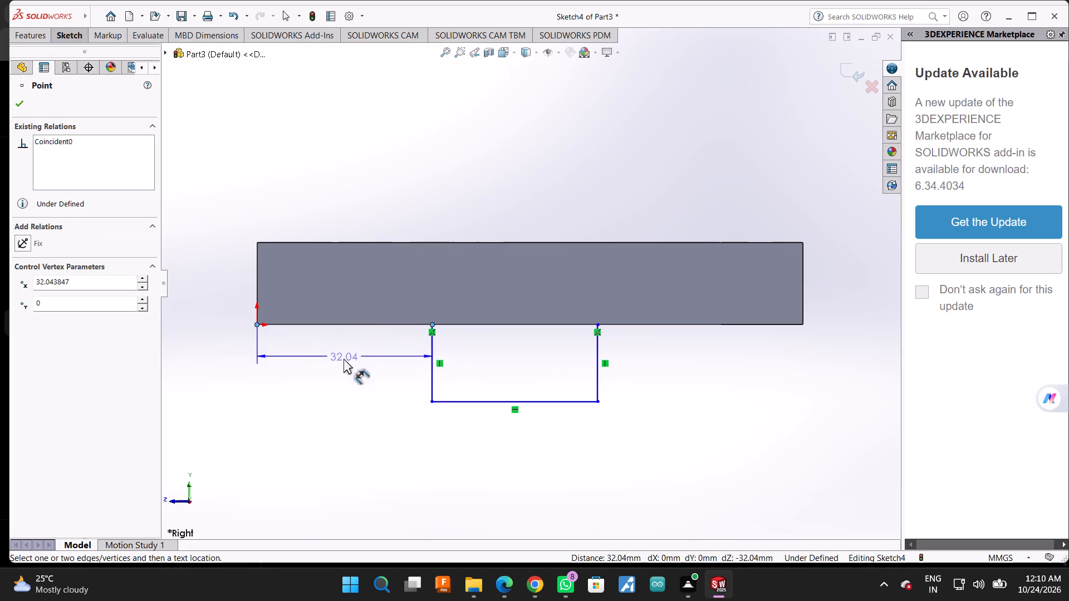
{"action": "left_click", "coordinate": [352, 424]}
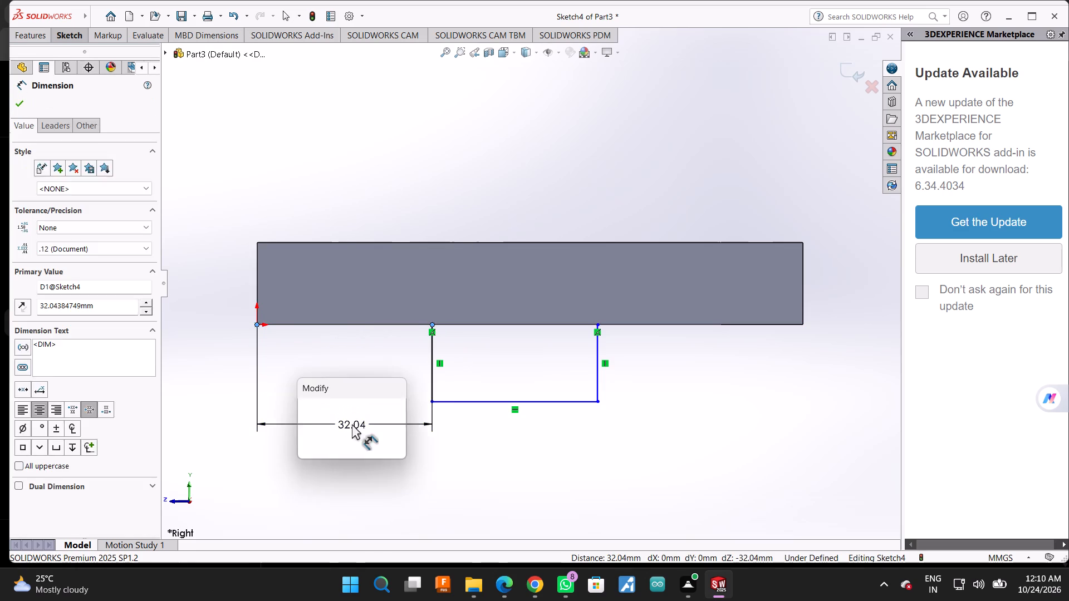
{"action": "type", "text": "30"}
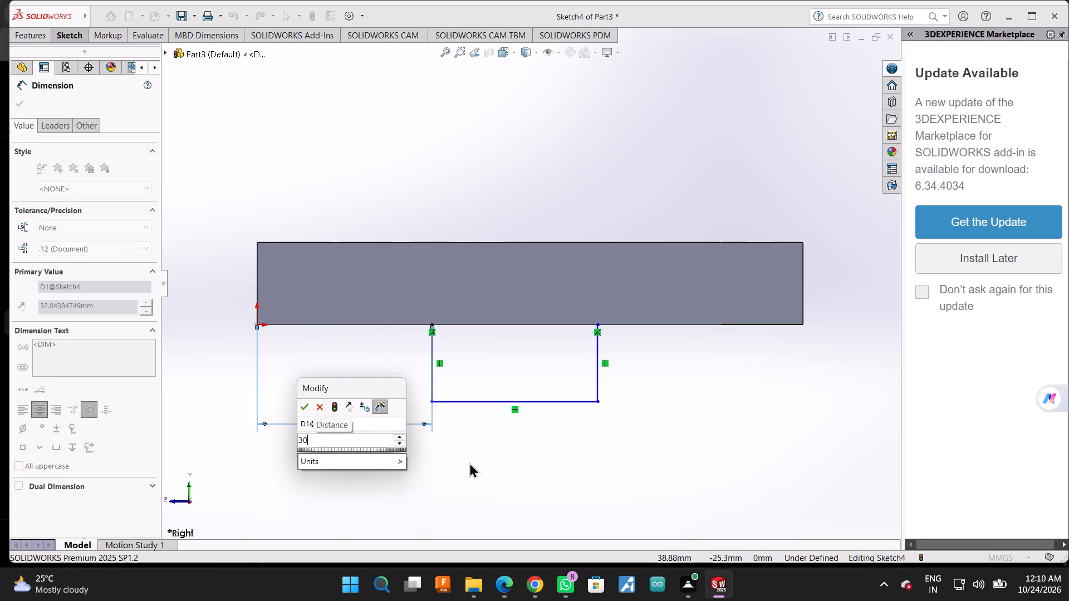
{"action": "key", "text": "Return"}
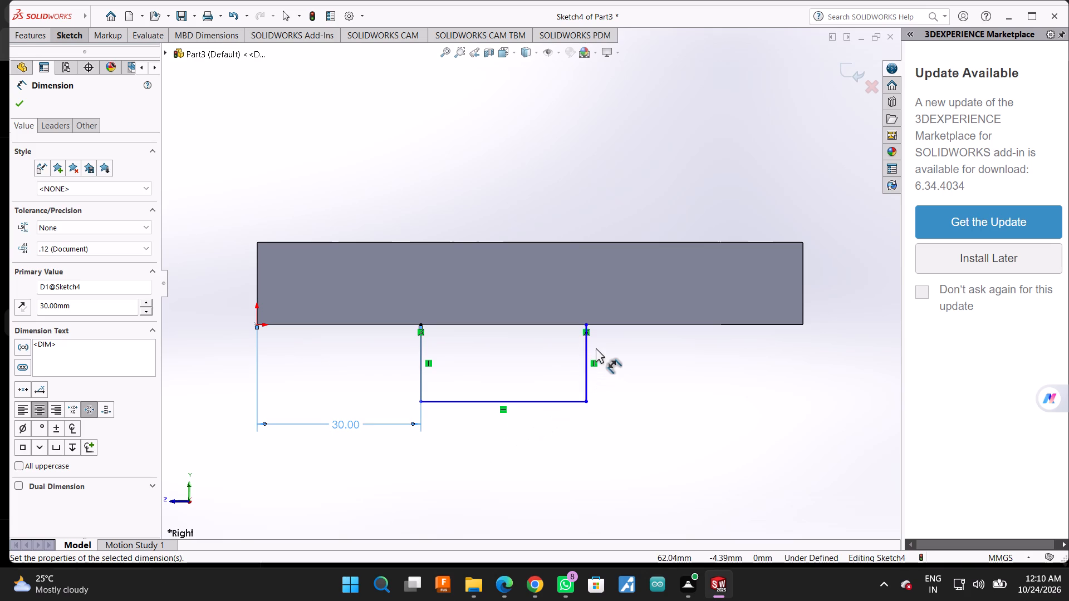
Dimension the distance from the profile's right vertical line to the block's lower right corner as 30 mm.
{"action": "left_click", "coordinate": [583, 344]}
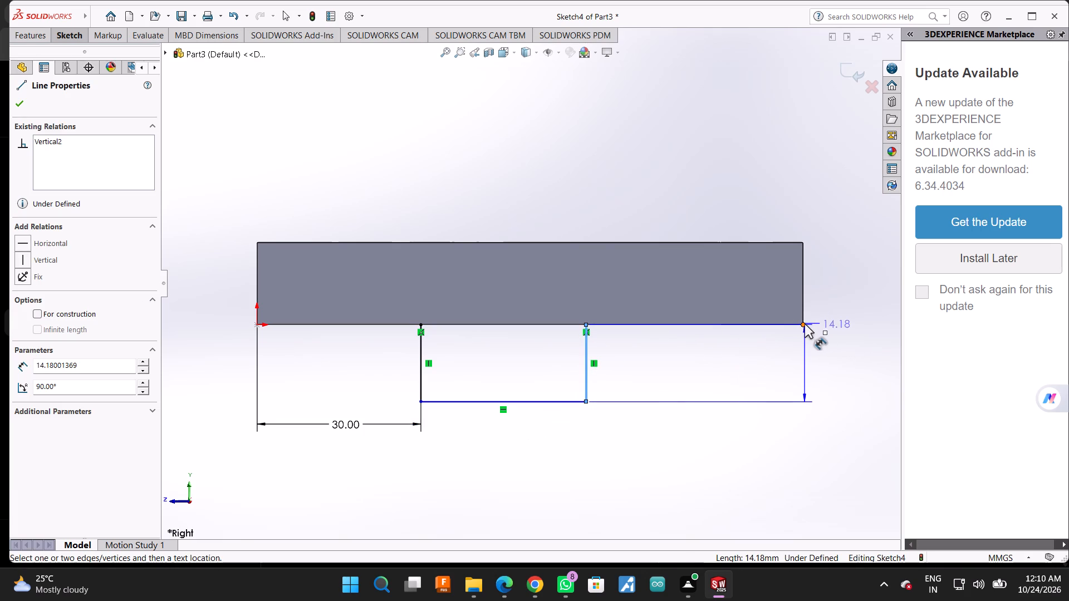
{"action": "left_click", "coordinate": [804, 325]}
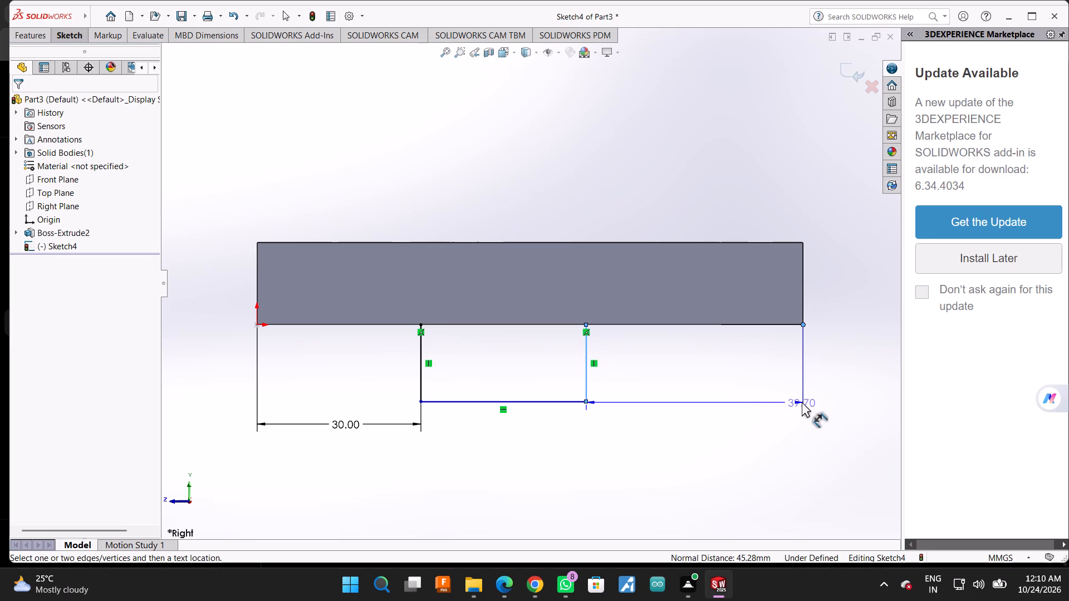
{"action": "left_click", "coordinate": [802, 400]}
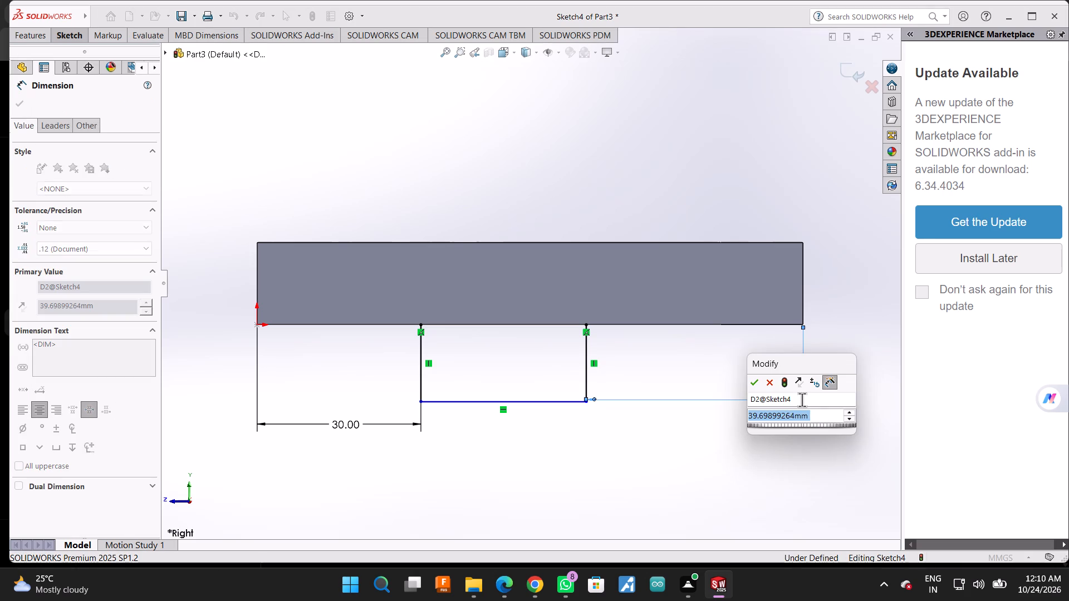
{"action": "type", "text": "30"}
{"action": "key", "text": "Return"}
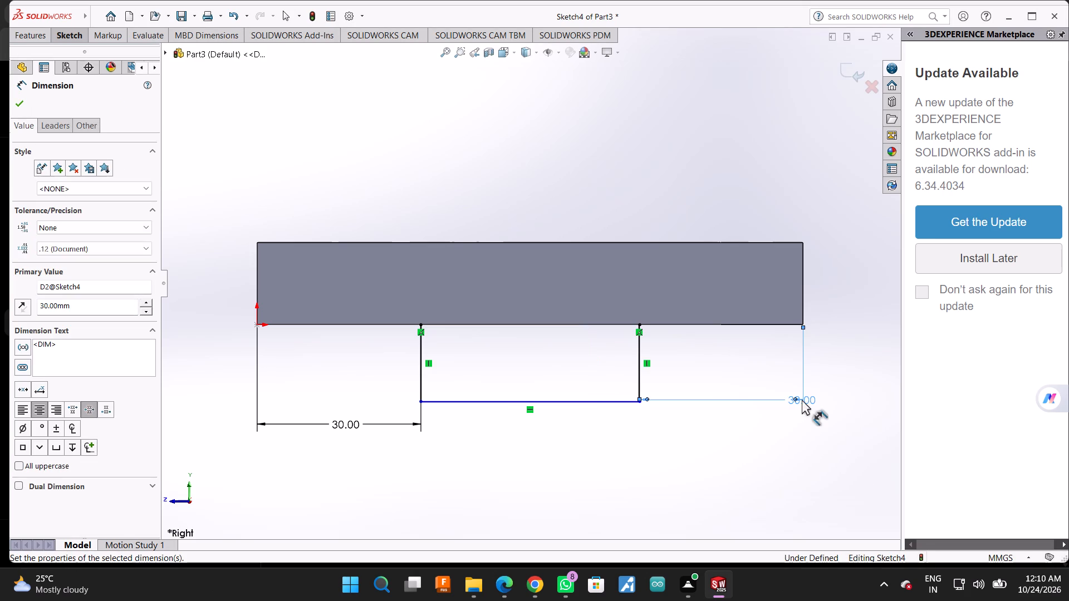
Add a driven dimension for the length of the profile's bottom horizontal line, placed below it, and finish dimensioning.
{"action": "left_click", "coordinate": [592, 398]}
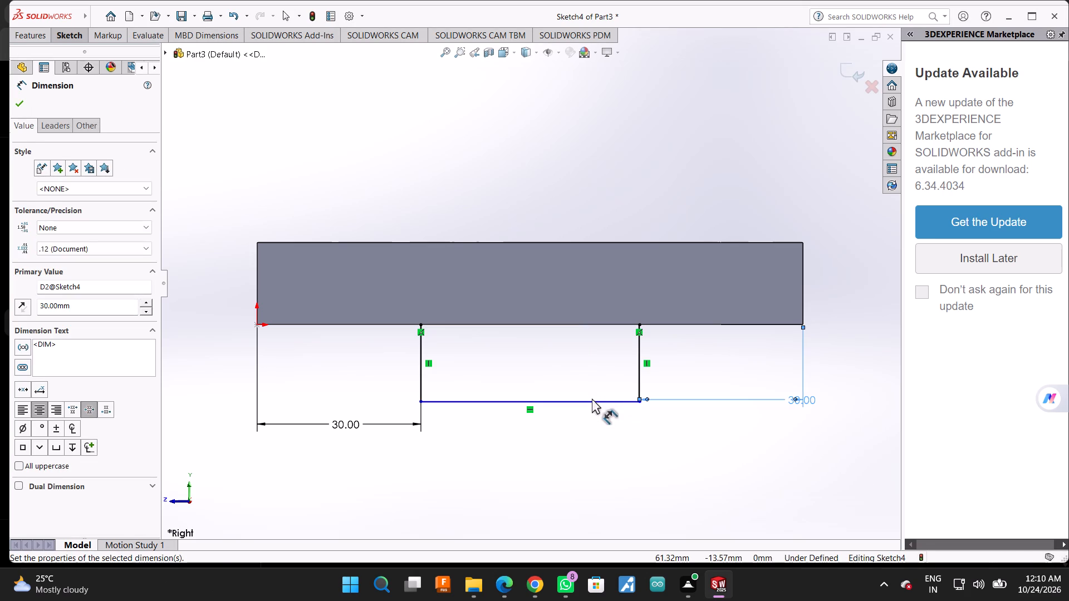
{"action": "left_click", "coordinate": [582, 403]}
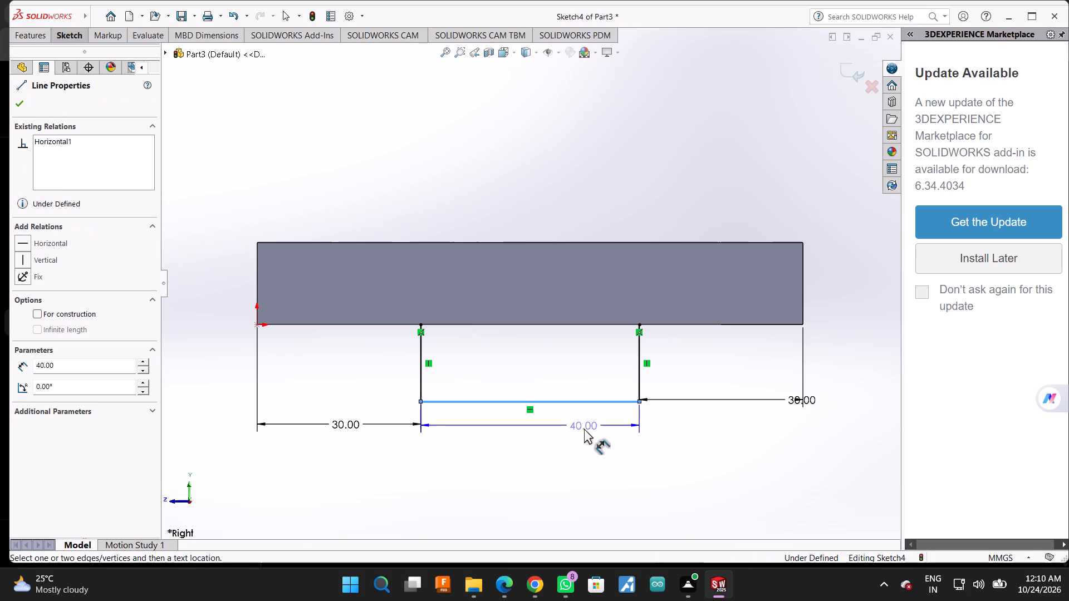
{"action": "left_click", "coordinate": [584, 434]}
{"action": "left_click", "coordinate": [610, 283]}
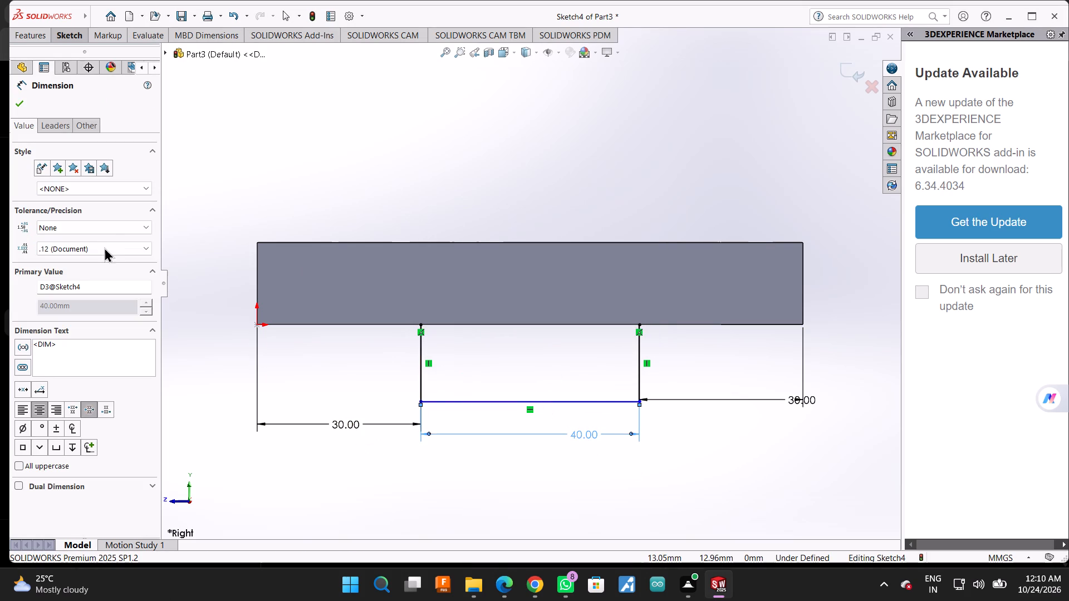
{"action": "left_click", "coordinate": [21, 101]}
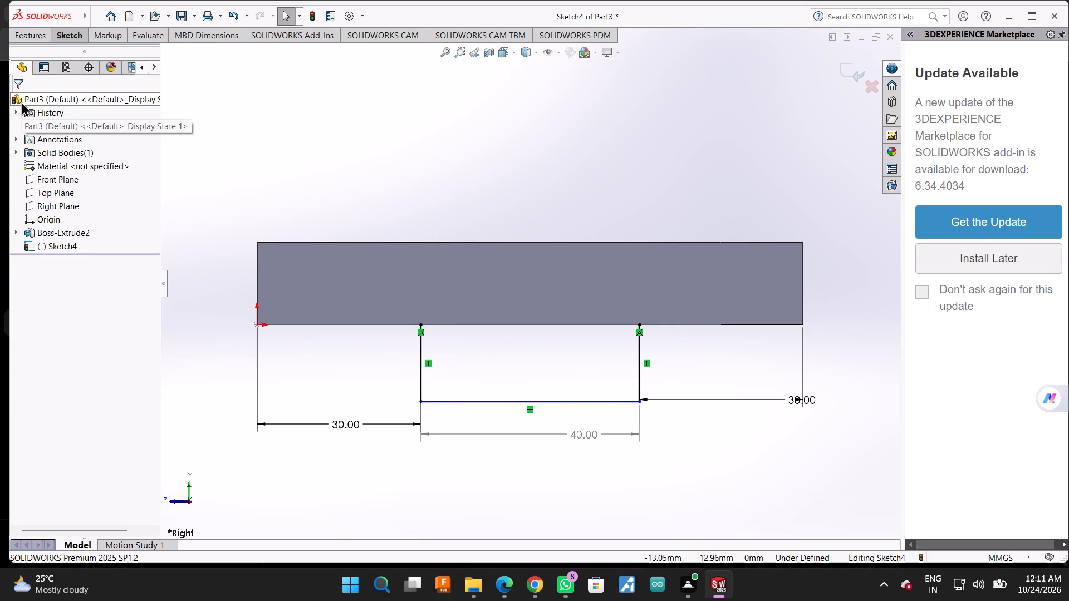
Start a Boss-Extrude of the open profile, closing the sketch with model edges in the reversed direction, and cancel the extrusion.
{"action": "left_click", "coordinate": [63, 33]}
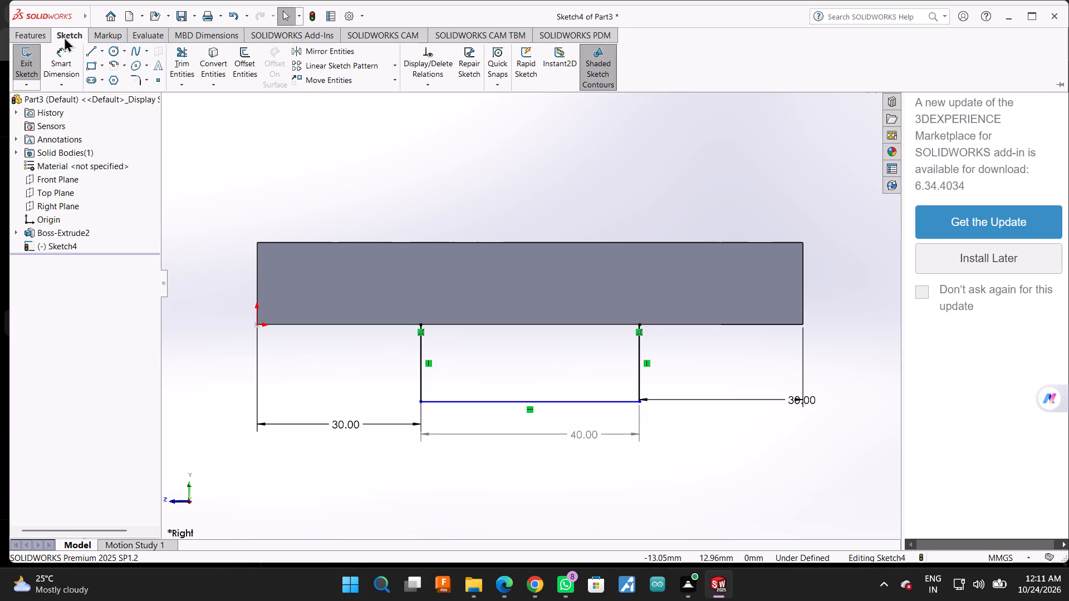
{"action": "left_click", "coordinate": [41, 36]}
{"action": "left_click", "coordinate": [35, 52]}
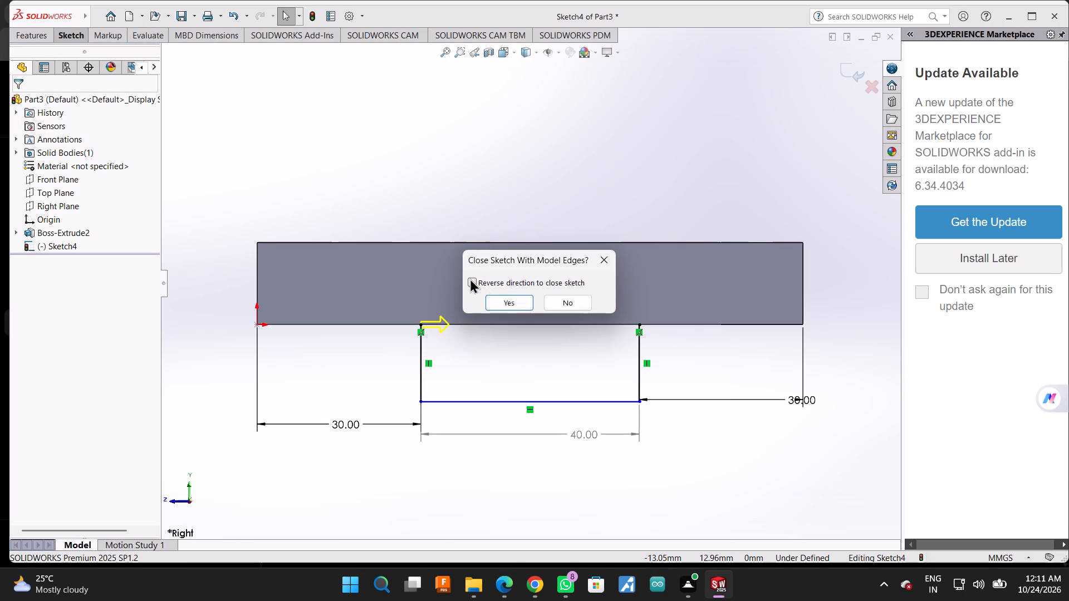
{"action": "left_click", "coordinate": [470, 278]}
{"action": "left_click", "coordinate": [511, 300]}
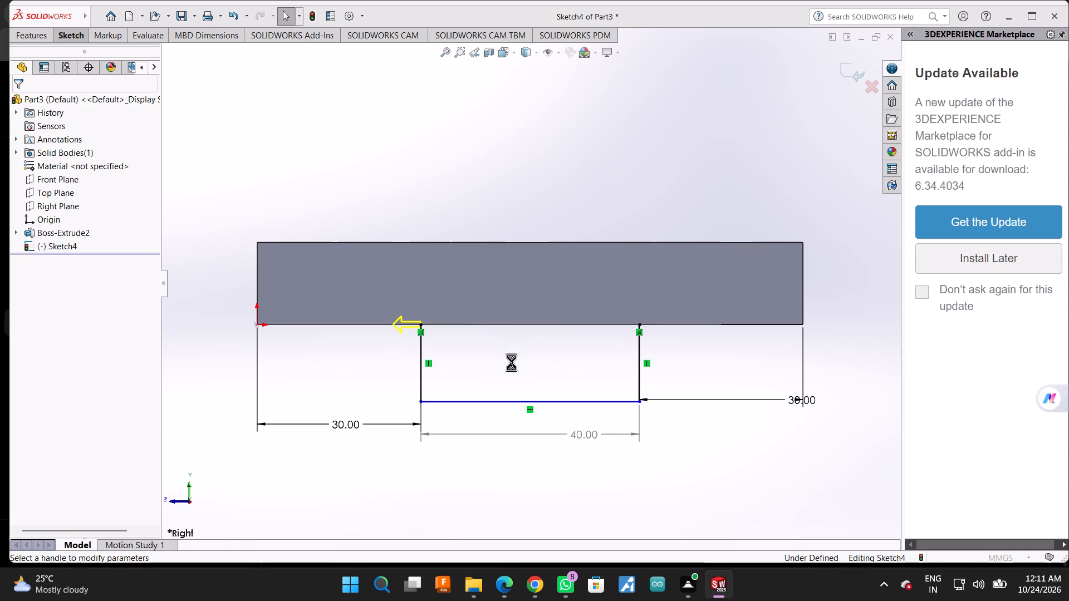
{"action": "left_click", "coordinate": [512, 362]}
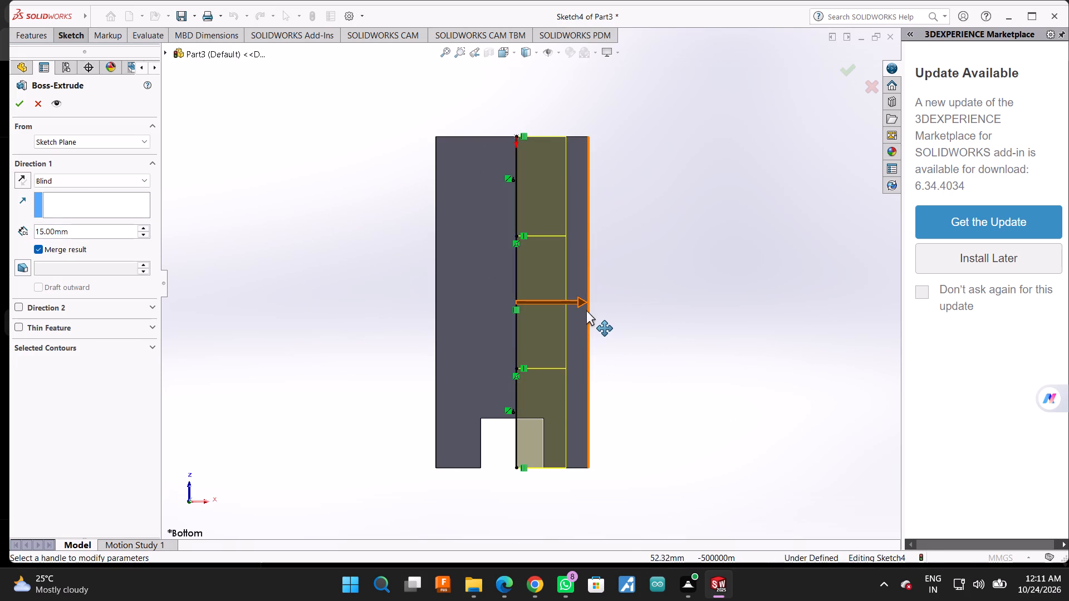
{"action": "left_click", "coordinate": [33, 101]}
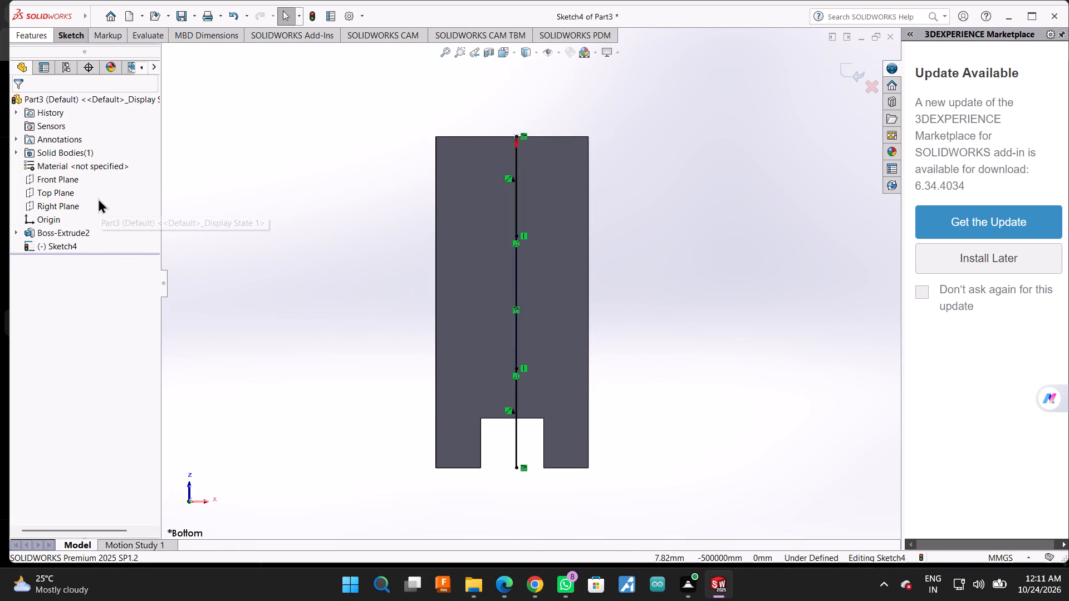
Exit the current sketch and start a new sketch on the Right Plane, viewed normal to it.
{"action": "left_click", "coordinate": [62, 204]}
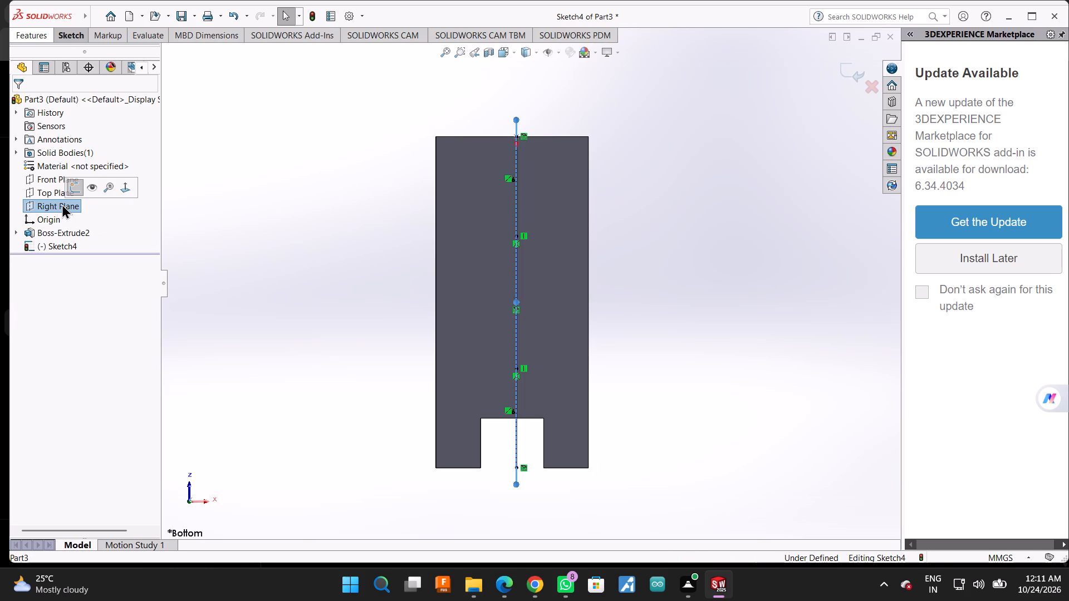
{"action": "left_click", "coordinate": [74, 193]}
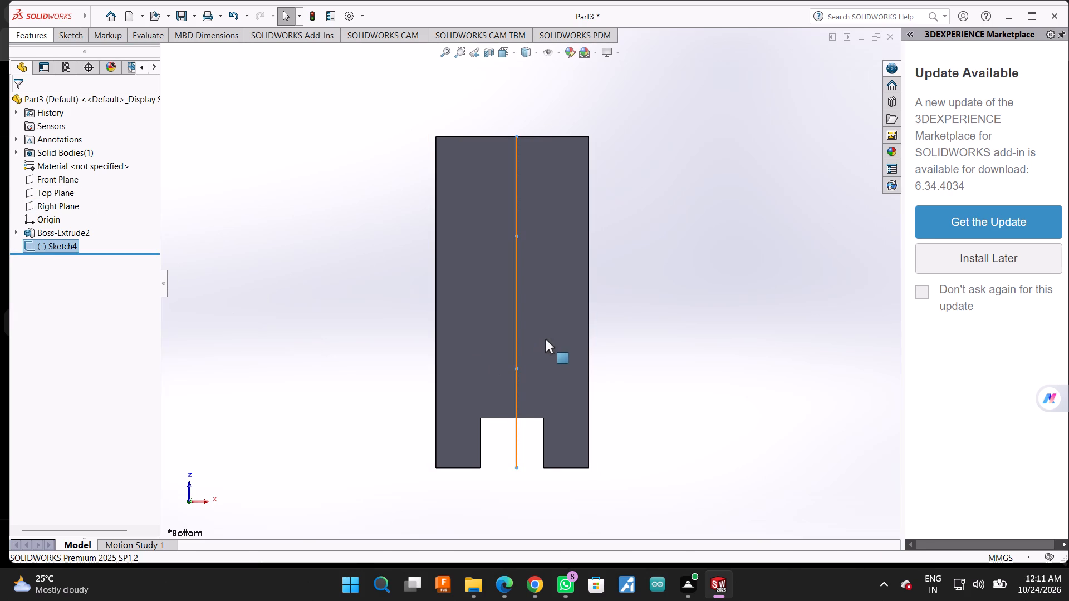
{"action": "left_click", "coordinate": [46, 209]}
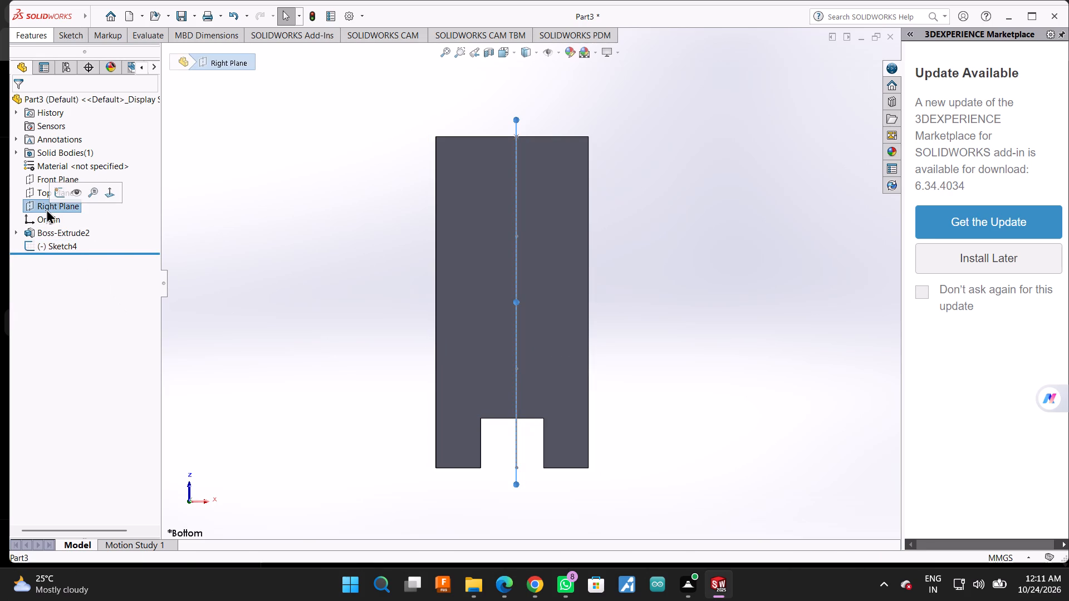
{"action": "left_click", "coordinate": [102, 186]}
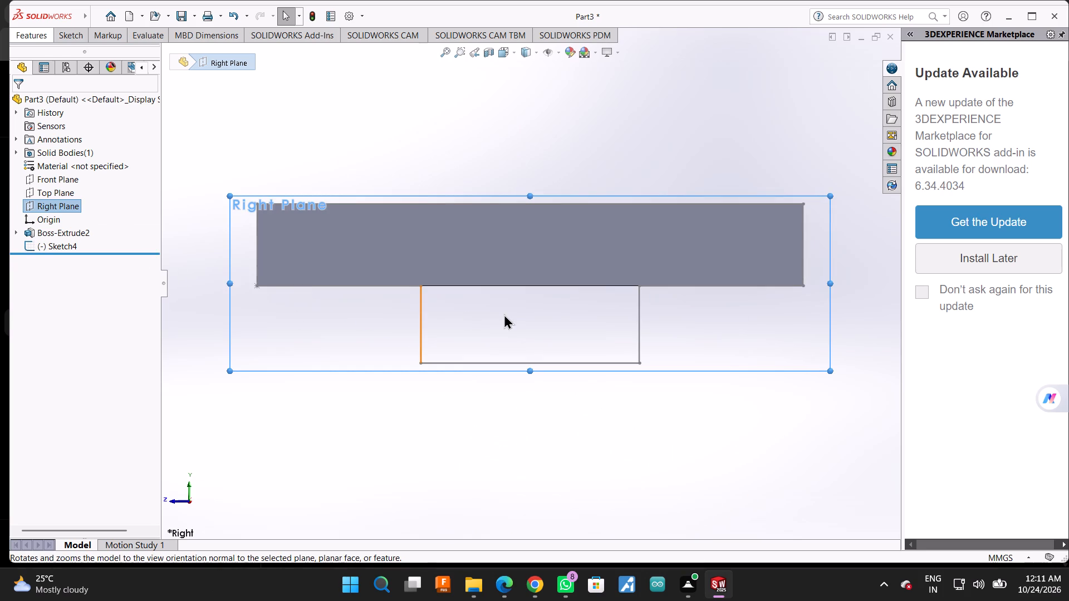
{"action": "left_click", "coordinate": [31, 39]}
{"action": "left_click", "coordinate": [33, 53]}
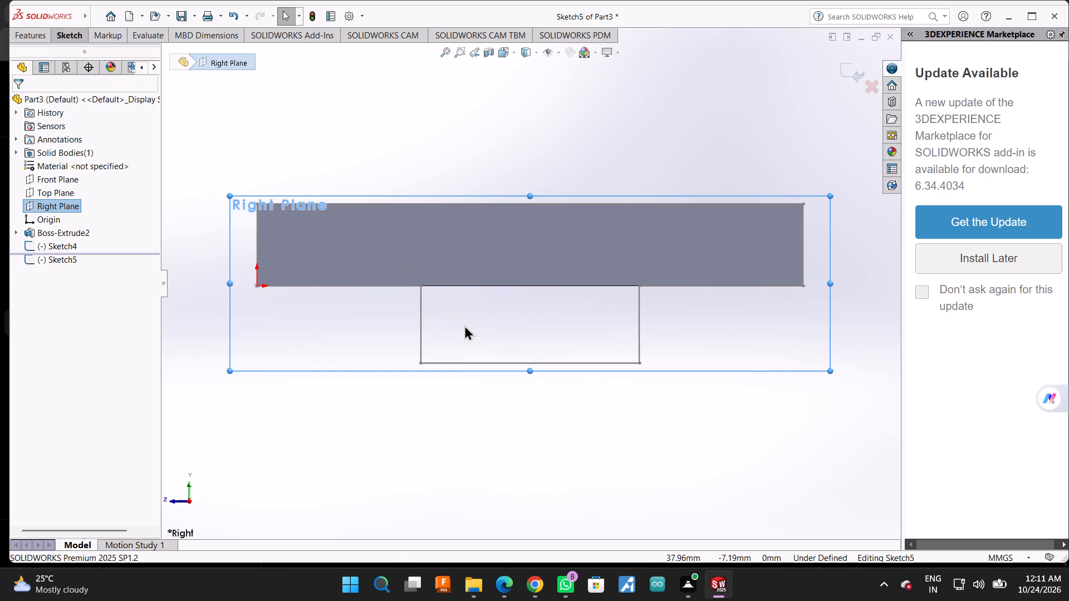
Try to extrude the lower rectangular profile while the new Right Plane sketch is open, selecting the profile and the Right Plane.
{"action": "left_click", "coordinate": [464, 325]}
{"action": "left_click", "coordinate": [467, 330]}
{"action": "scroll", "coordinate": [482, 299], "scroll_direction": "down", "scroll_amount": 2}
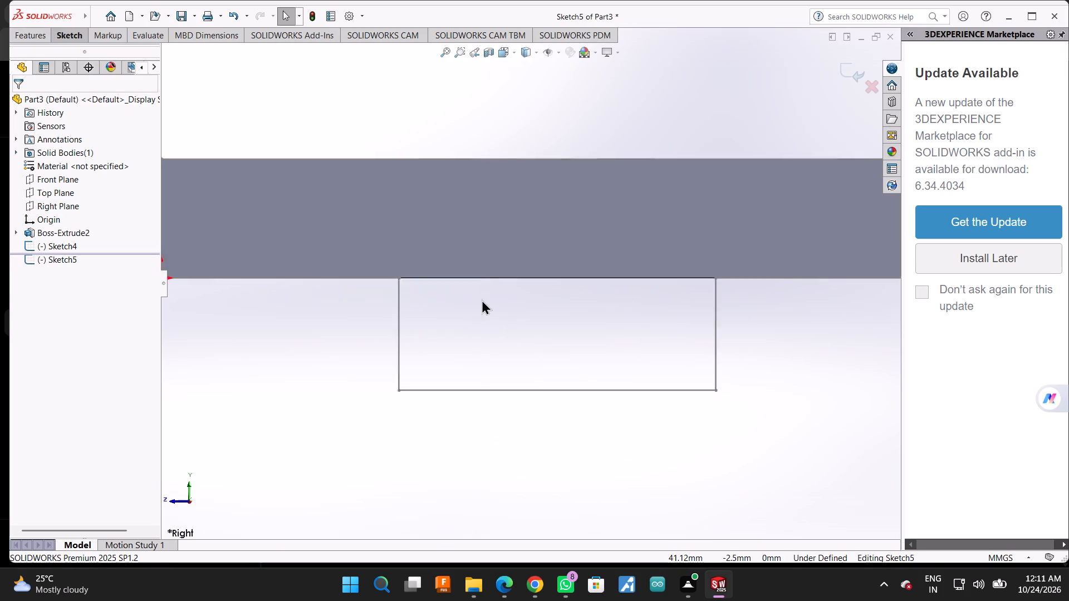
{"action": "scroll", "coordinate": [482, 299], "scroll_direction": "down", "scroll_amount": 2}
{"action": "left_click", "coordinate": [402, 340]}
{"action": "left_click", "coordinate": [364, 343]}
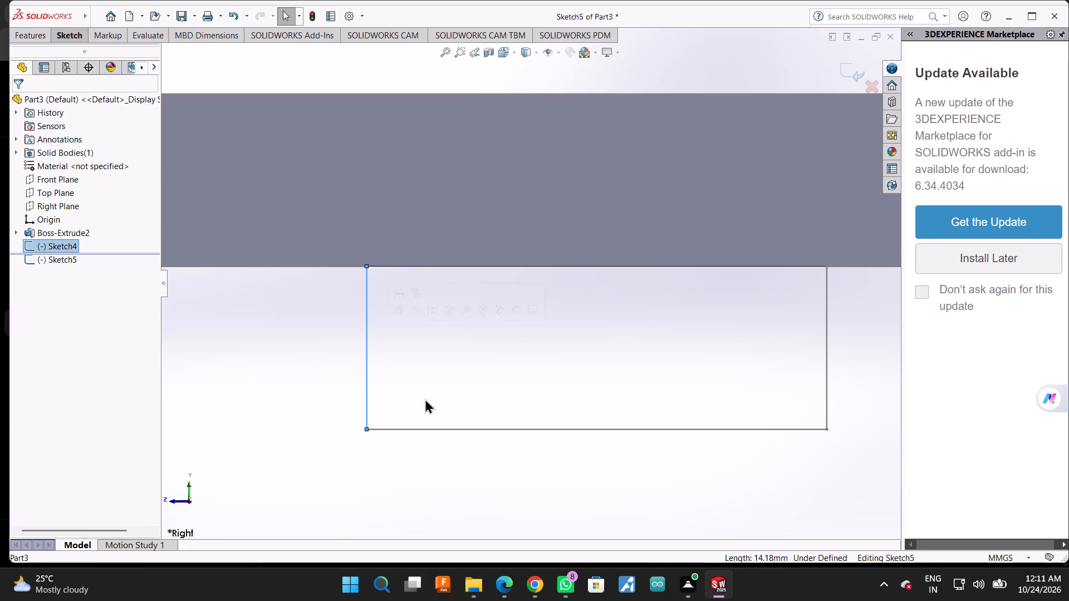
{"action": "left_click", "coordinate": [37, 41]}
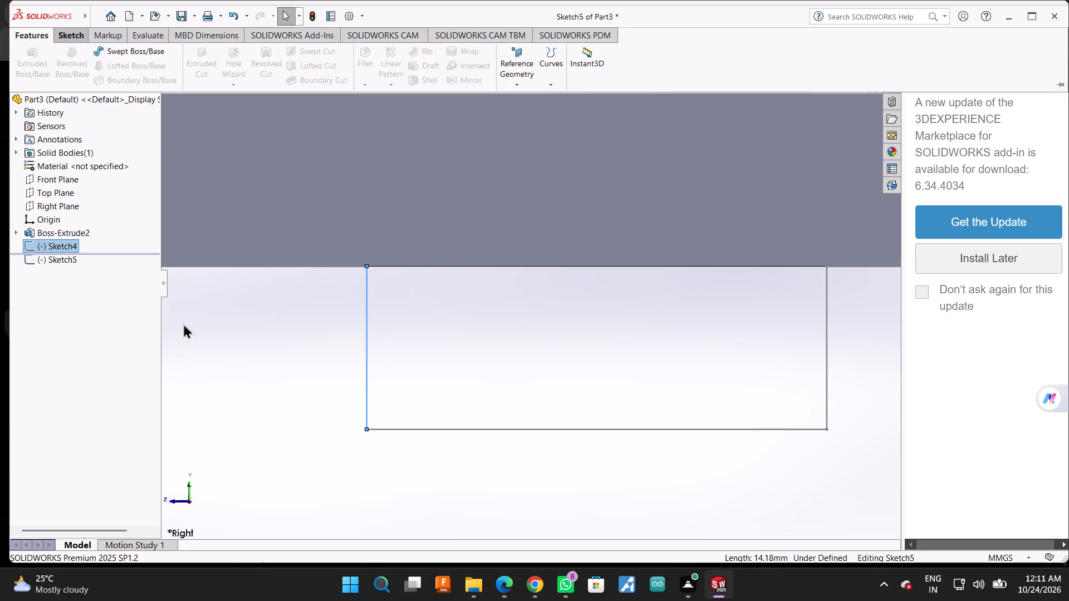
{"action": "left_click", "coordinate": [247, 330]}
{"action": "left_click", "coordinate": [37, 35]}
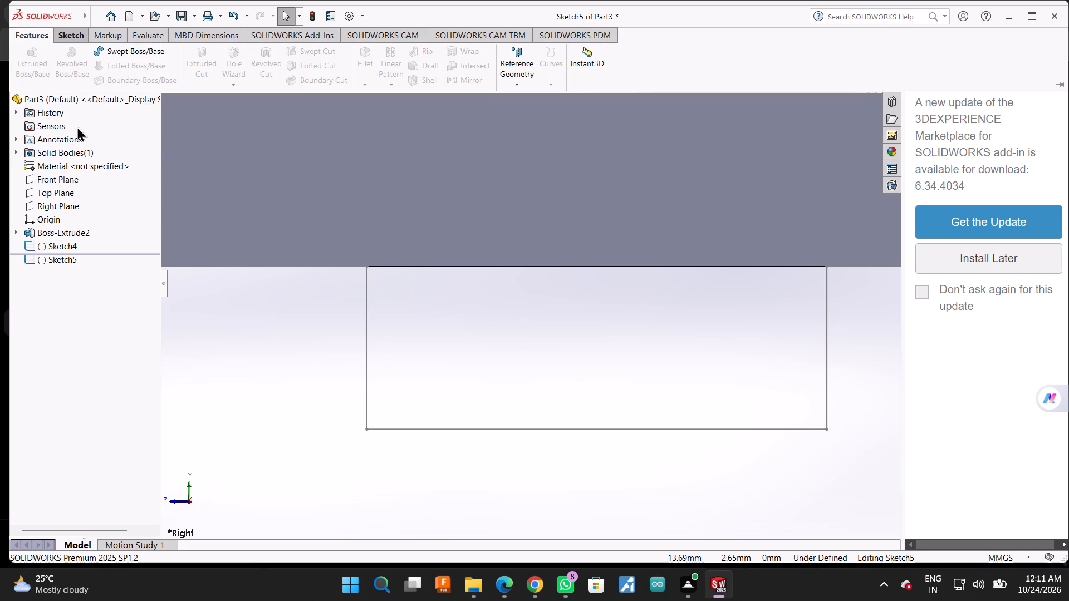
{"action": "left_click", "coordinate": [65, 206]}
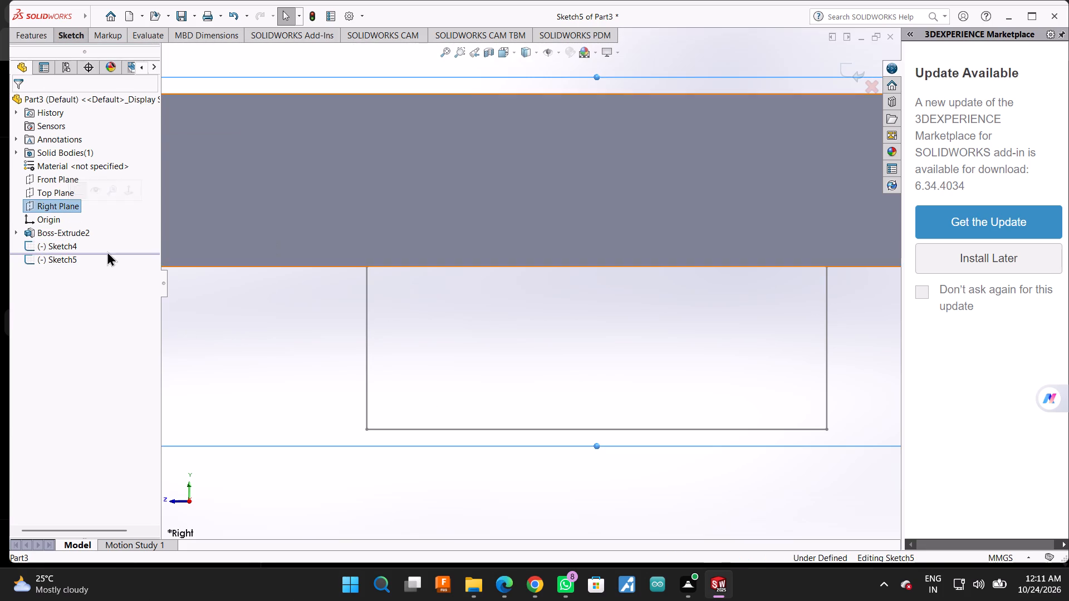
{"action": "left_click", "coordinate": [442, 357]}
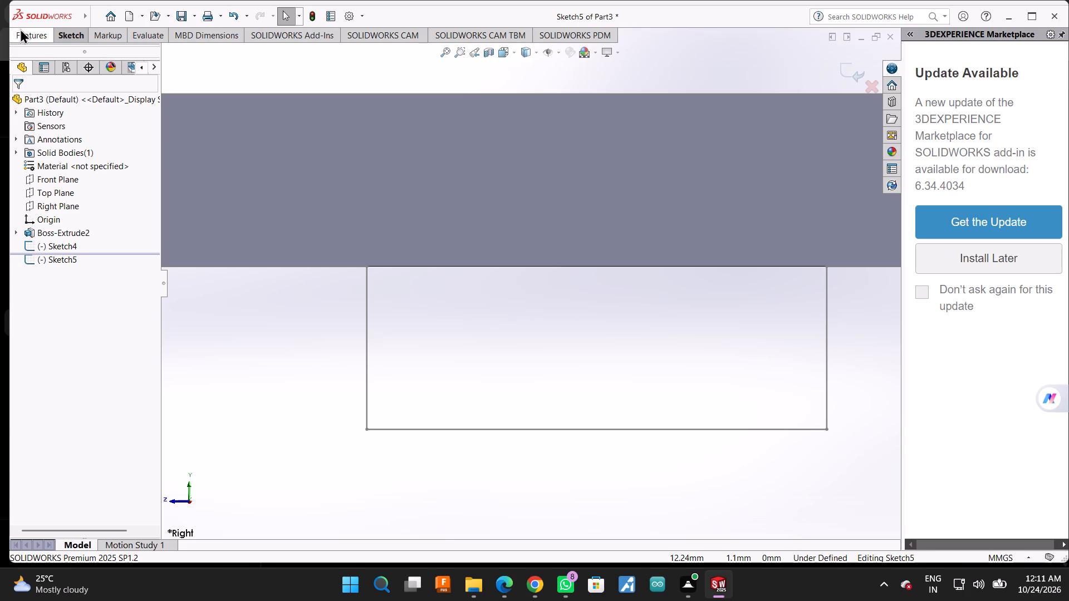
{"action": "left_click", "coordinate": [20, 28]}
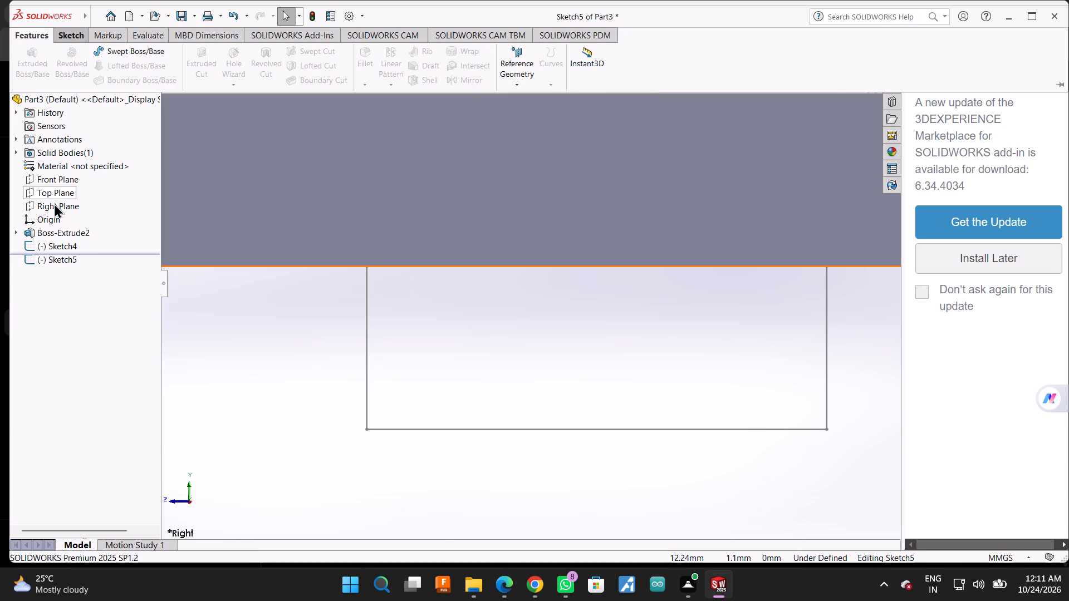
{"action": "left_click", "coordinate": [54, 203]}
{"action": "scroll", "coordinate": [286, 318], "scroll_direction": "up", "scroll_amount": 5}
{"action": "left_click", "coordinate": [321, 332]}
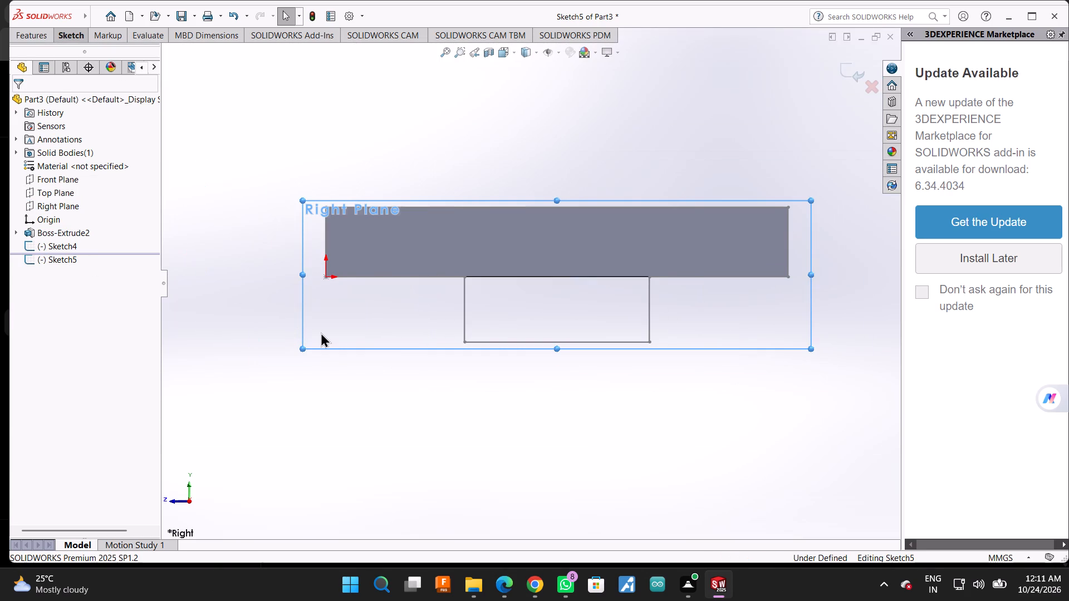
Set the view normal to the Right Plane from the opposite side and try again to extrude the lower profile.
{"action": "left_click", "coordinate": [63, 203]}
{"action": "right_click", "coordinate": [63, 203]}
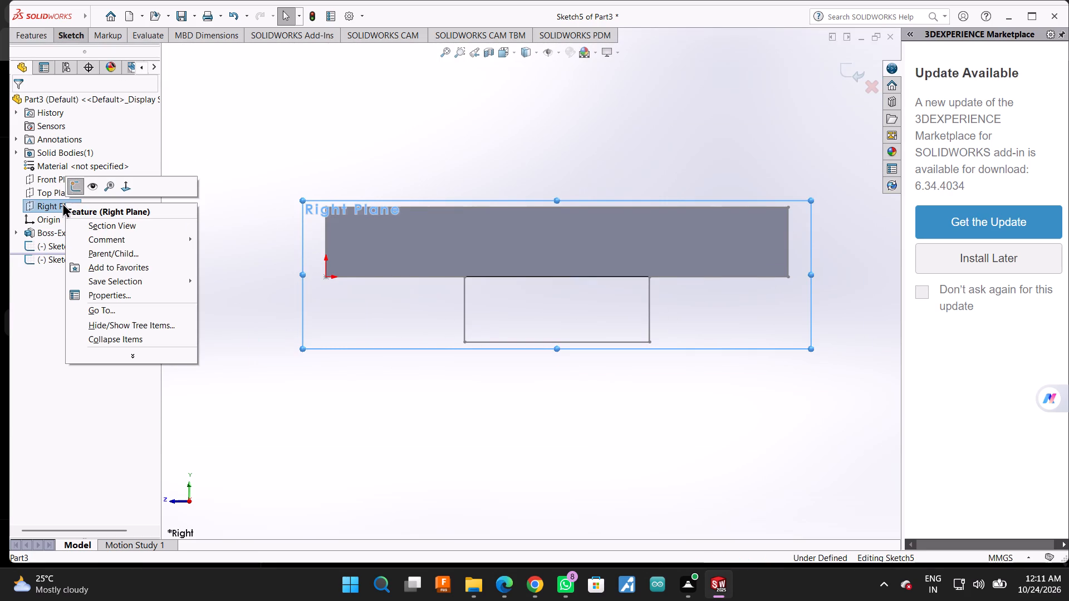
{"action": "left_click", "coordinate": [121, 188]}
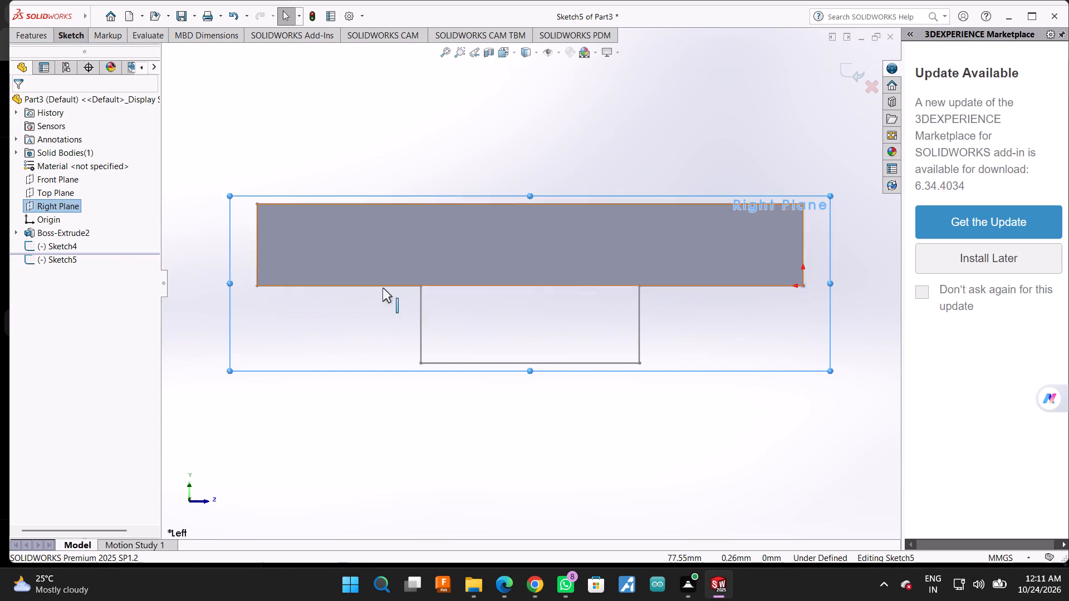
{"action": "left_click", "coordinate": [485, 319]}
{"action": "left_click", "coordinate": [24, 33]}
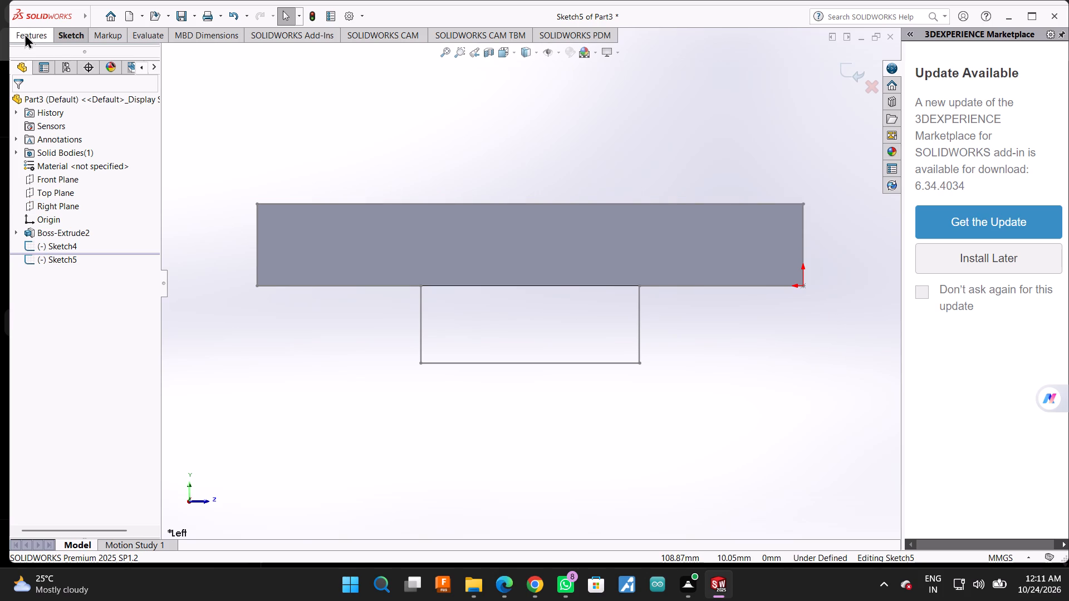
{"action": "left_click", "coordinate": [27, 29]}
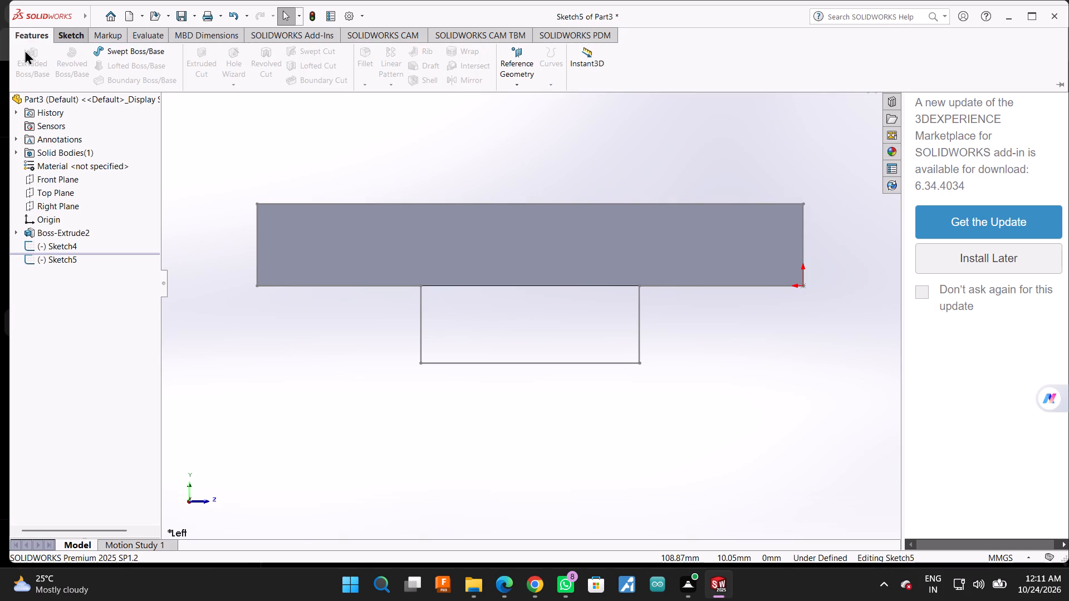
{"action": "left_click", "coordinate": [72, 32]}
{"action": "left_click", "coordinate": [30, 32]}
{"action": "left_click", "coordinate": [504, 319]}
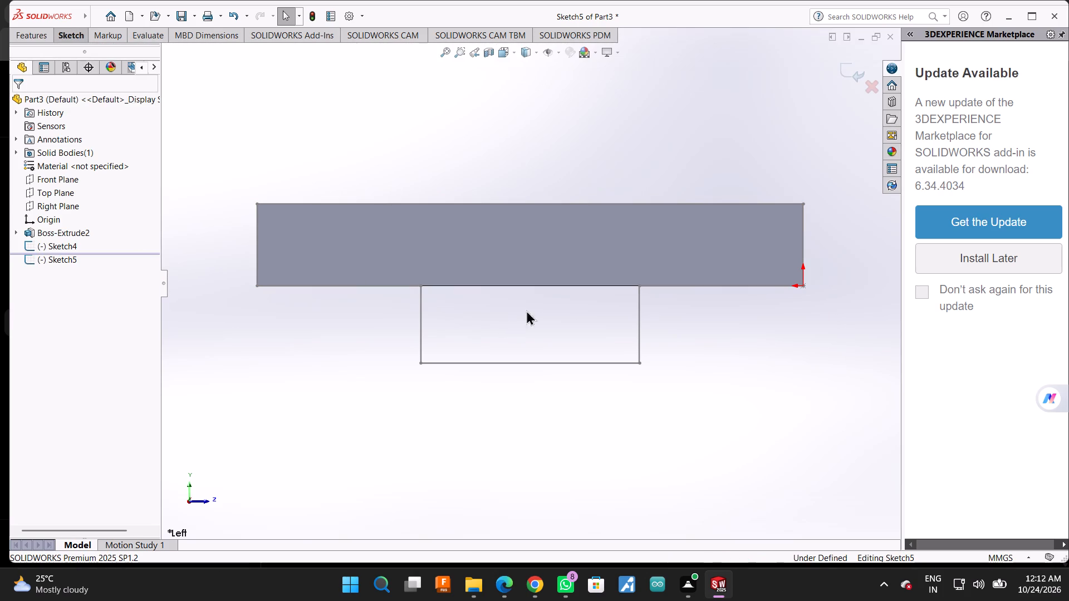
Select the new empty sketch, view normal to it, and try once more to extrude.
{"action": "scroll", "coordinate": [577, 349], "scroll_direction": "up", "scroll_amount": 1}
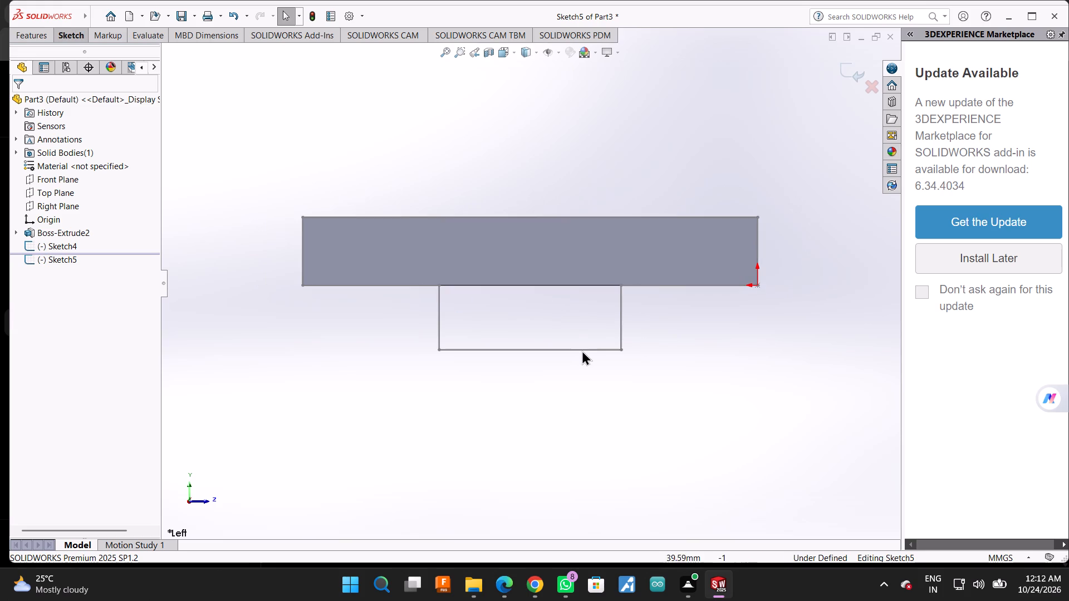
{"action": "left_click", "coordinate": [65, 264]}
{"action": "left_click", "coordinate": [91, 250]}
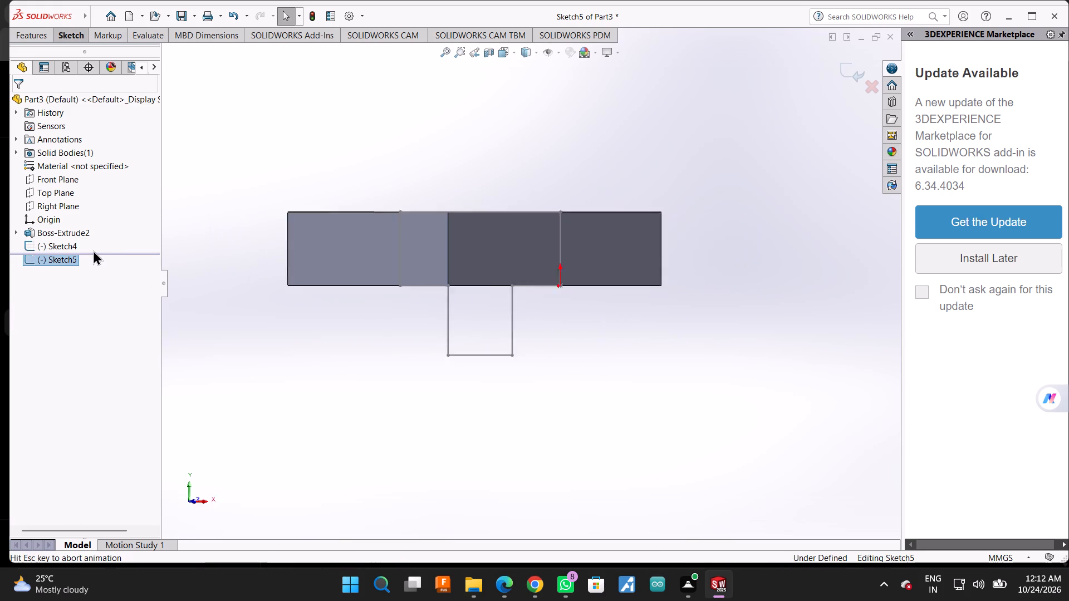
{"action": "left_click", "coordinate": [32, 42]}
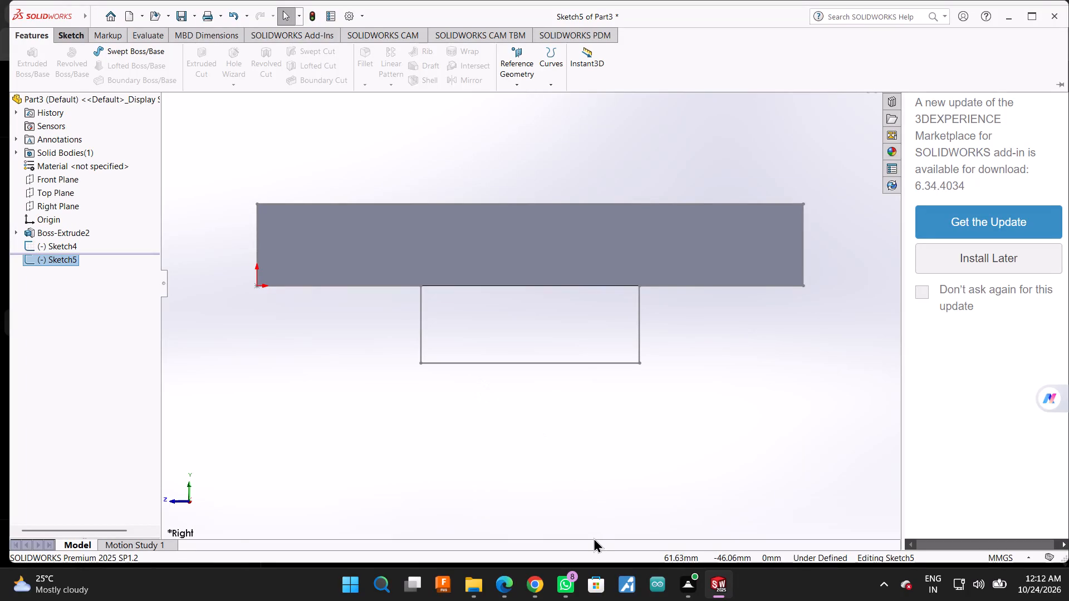
Undo the new Right Plane sketch and return to editing the dimensioned lower profile sketch.
{"action": "key", "text": "ctrl+z"}
{"action": "key", "text": "ctrl+z"}
{"action": "key", "text": "ctrl+z"}
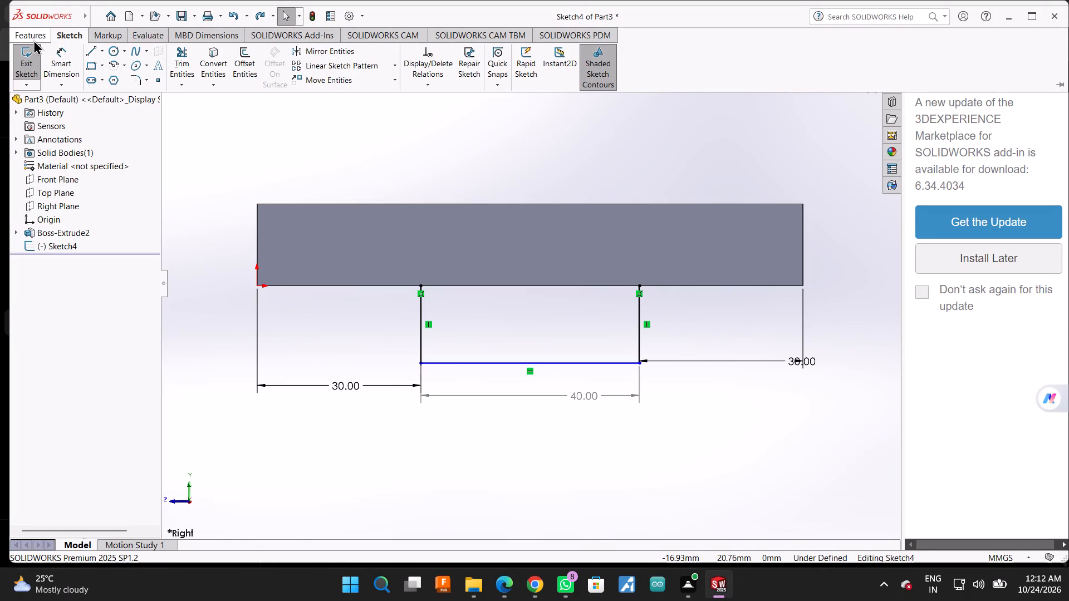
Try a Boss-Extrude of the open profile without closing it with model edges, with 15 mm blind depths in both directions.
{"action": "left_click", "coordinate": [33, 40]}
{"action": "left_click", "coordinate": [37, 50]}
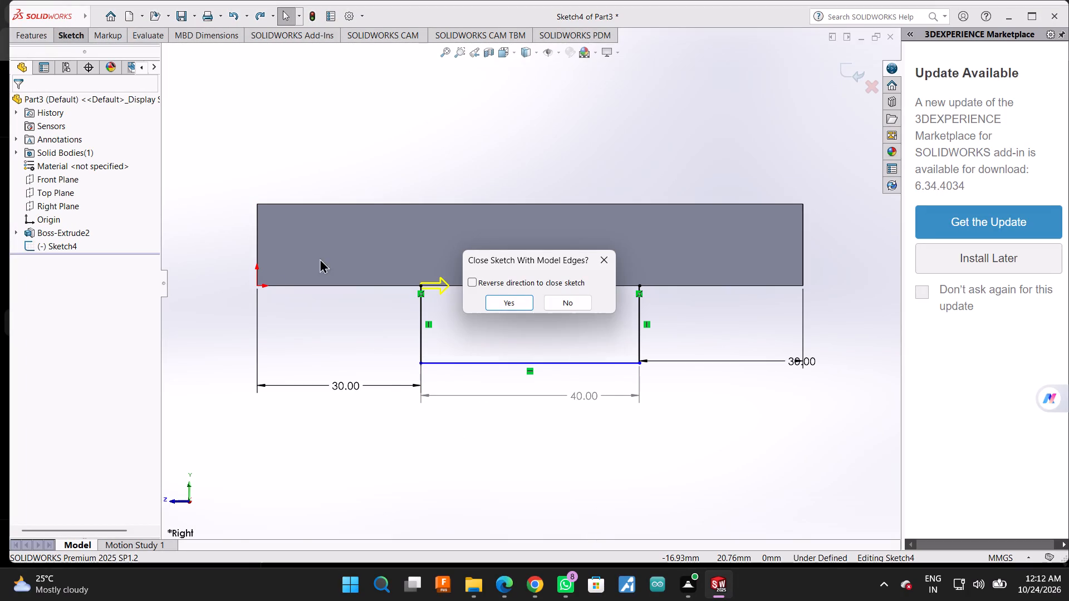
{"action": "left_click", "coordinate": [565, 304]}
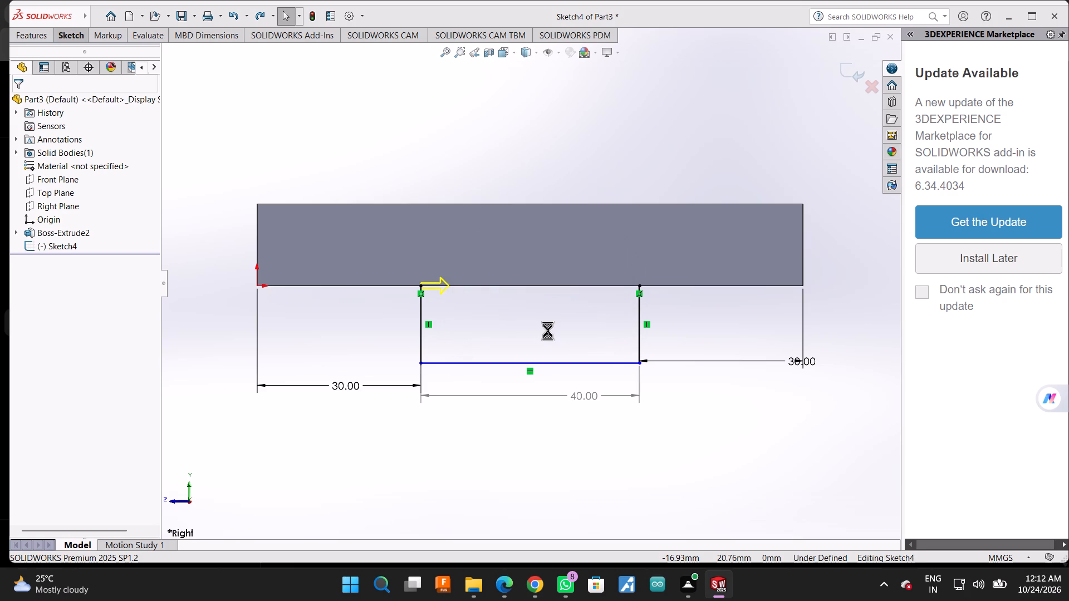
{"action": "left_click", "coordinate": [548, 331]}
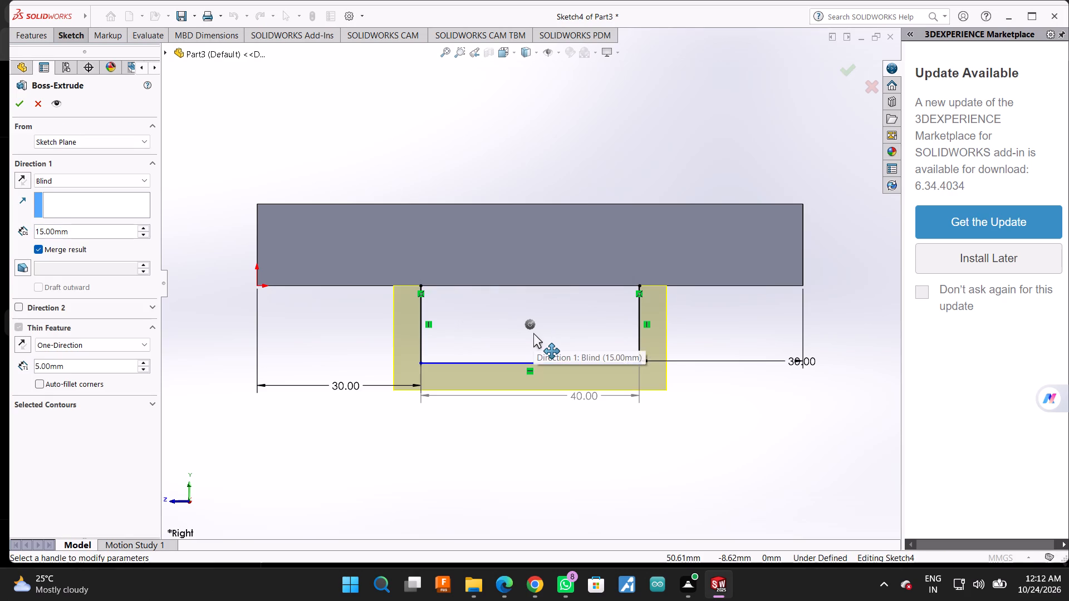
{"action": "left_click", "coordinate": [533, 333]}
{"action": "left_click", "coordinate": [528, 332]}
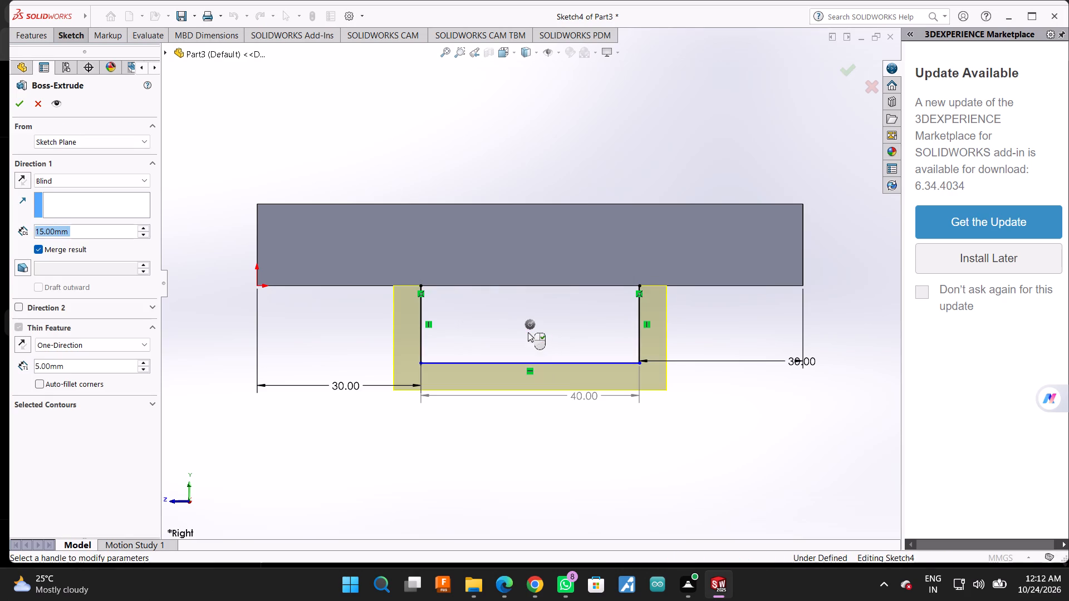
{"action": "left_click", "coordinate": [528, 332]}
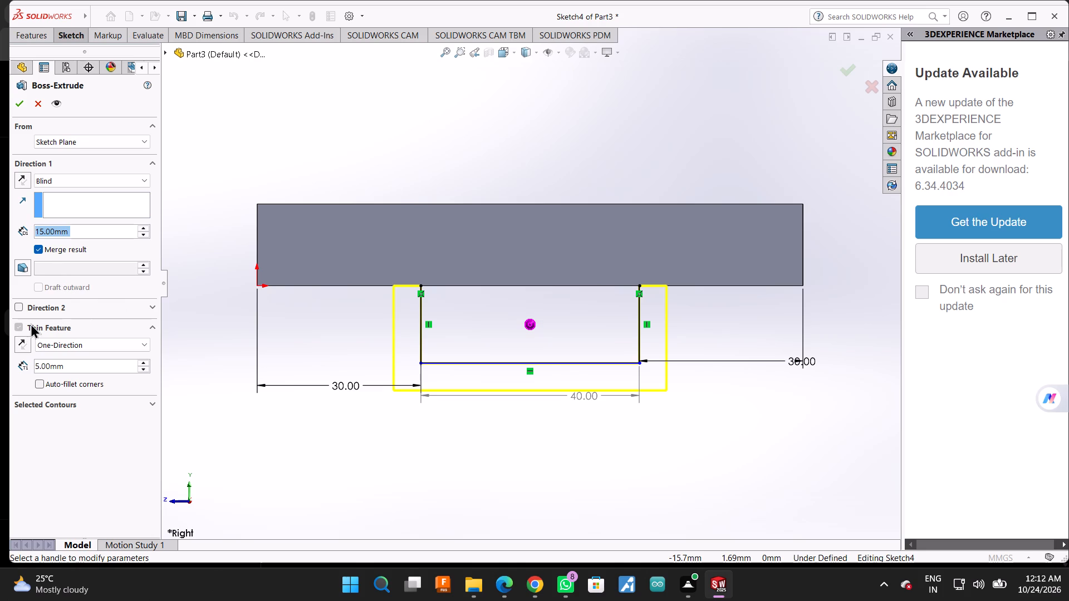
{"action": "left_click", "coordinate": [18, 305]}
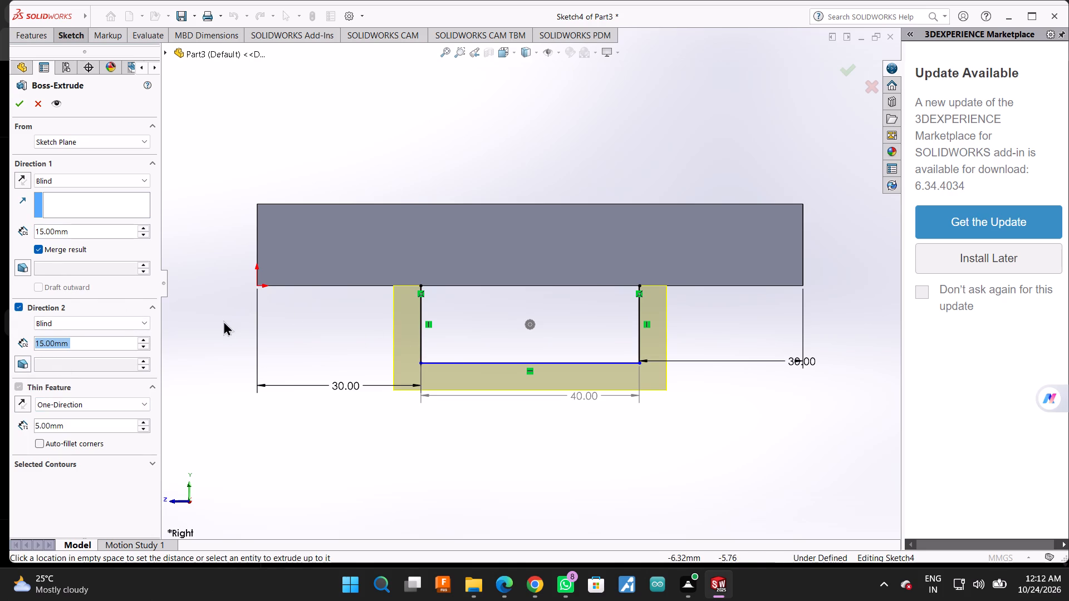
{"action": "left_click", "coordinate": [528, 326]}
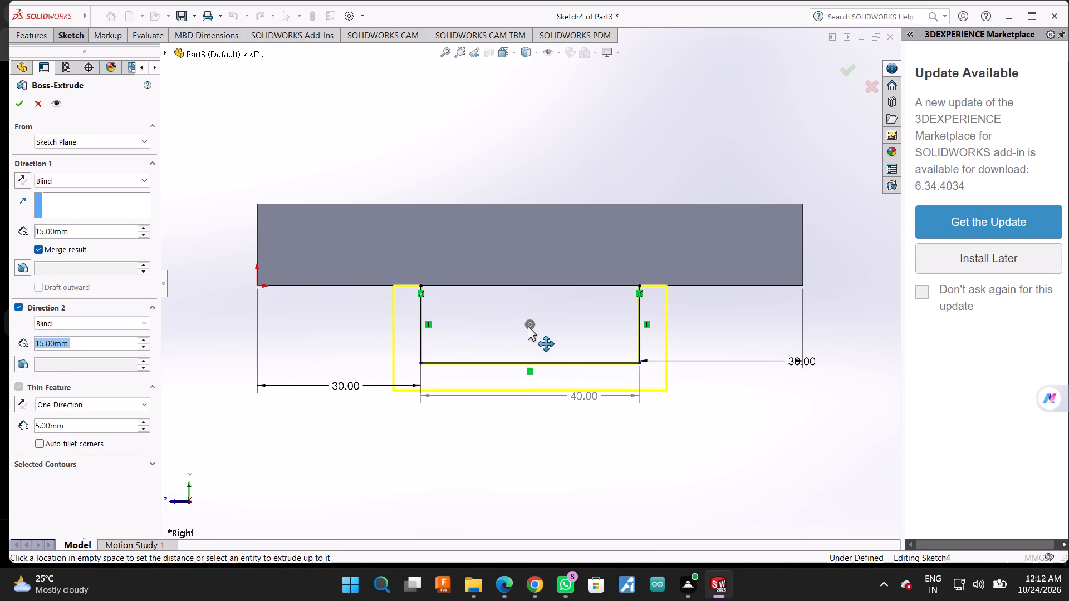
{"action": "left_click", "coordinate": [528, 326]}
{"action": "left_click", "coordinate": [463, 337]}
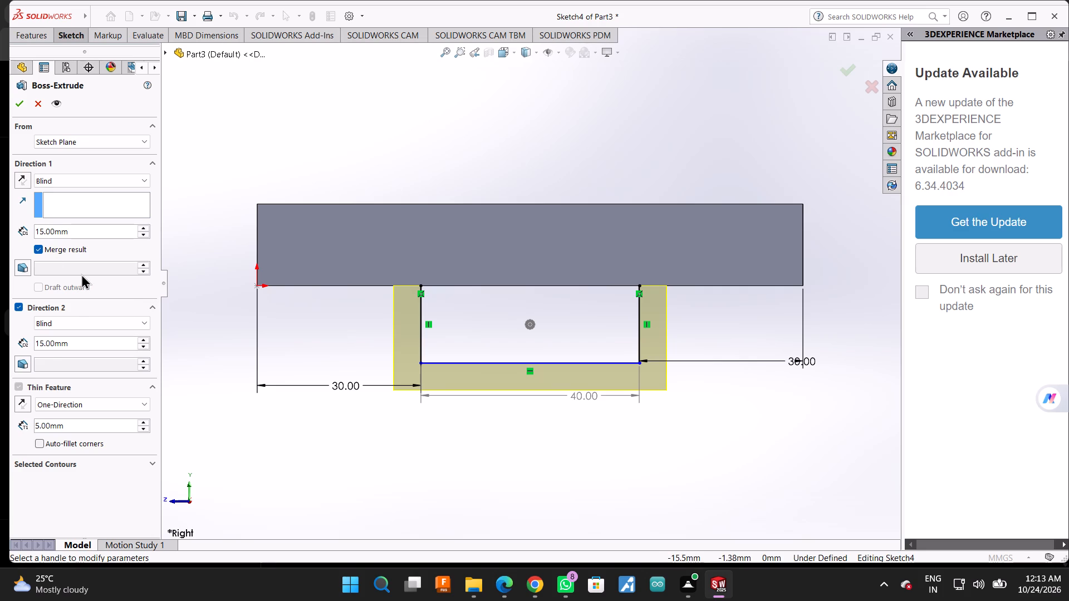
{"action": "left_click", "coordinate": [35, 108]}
Examine the open profile's position against the block from several angles, undoing and redoing the last dimension edits.
{"action": "middle_click_drag", "start_coordinate": [505, 134], "coordinate": [403, 211]}
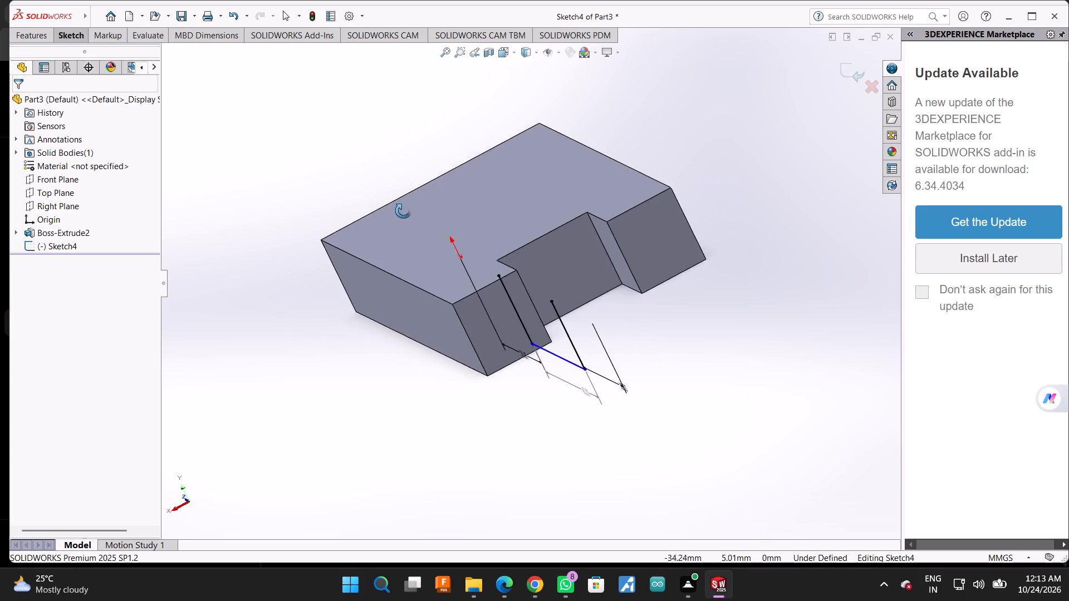
{"action": "middle_click_drag", "start_coordinate": [403, 211], "coordinate": [529, 79]}
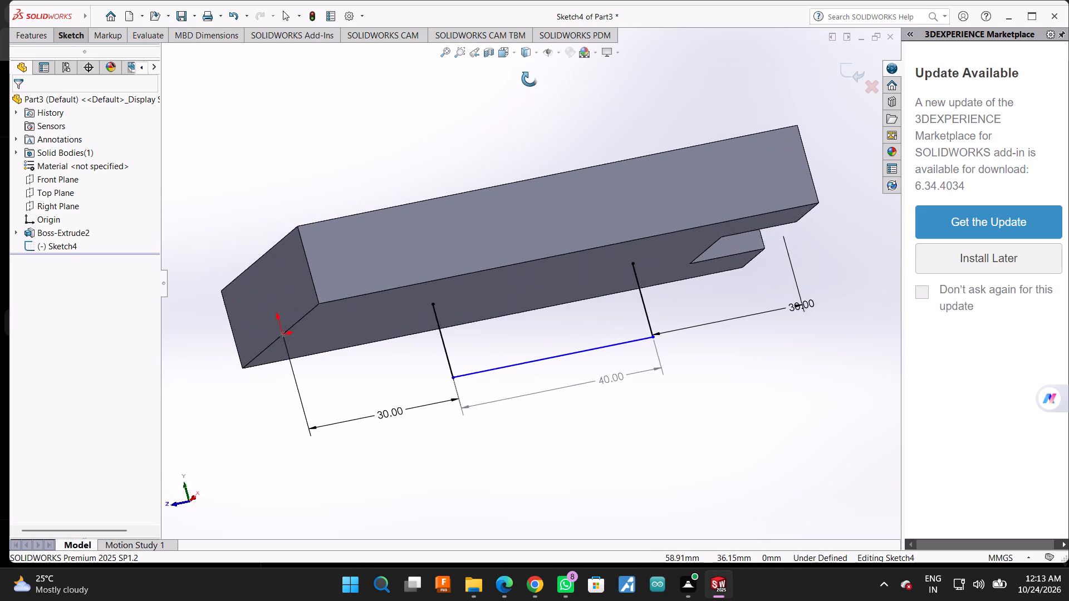
{"action": "middle_click_drag", "start_coordinate": [529, 79], "coordinate": [498, 151]}
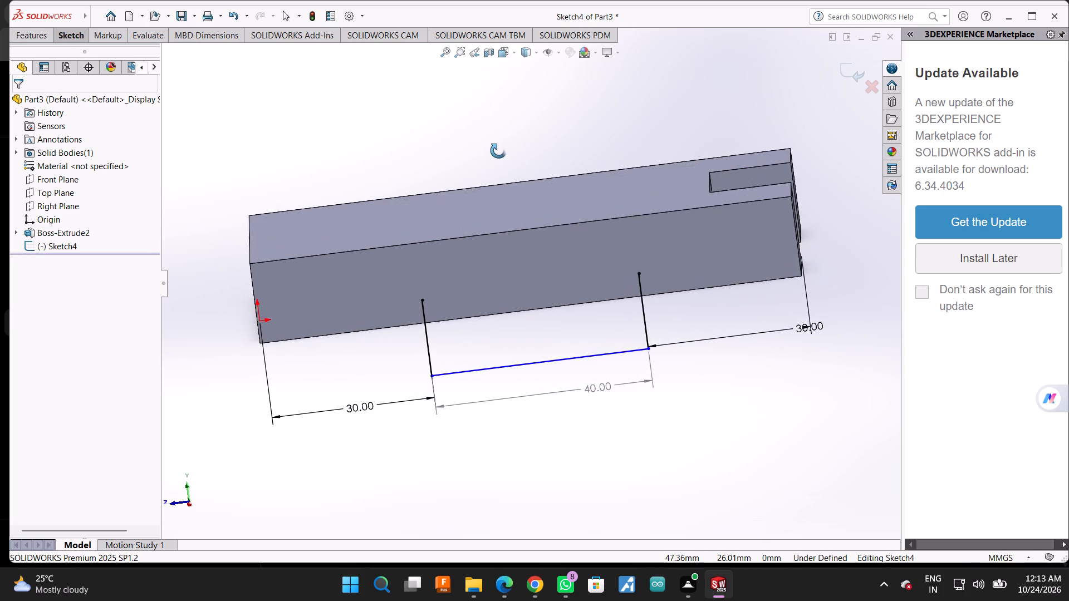
{"action": "middle_click_drag", "start_coordinate": [498, 151], "coordinate": [556, 124]}
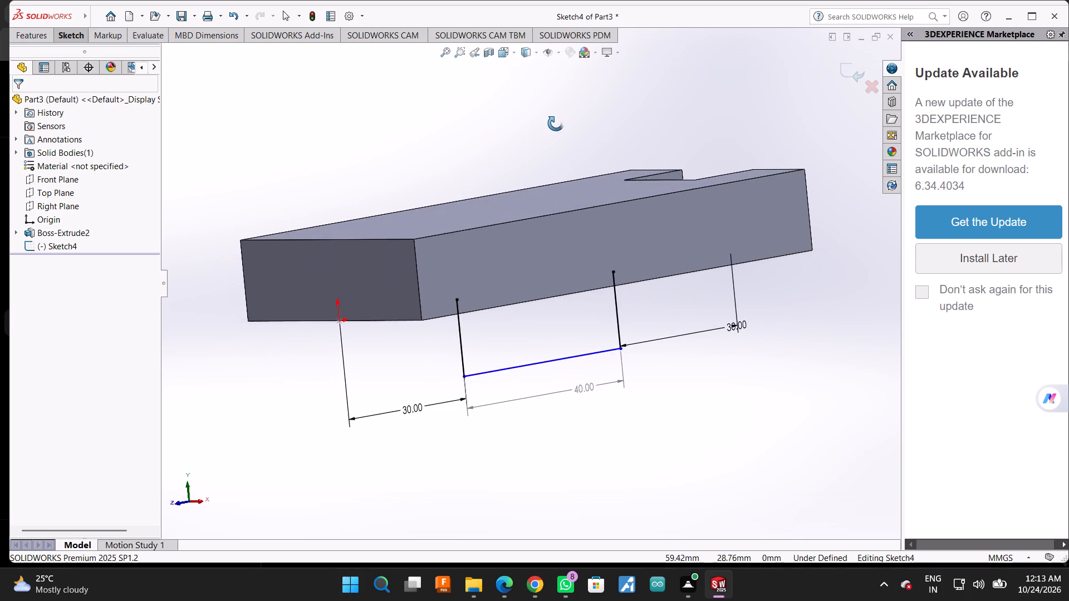
{"action": "middle_click_drag", "start_coordinate": [556, 124], "coordinate": [533, 135]}
{"action": "middle_click_drag", "start_coordinate": [435, 310], "coordinate": [416, 308]}
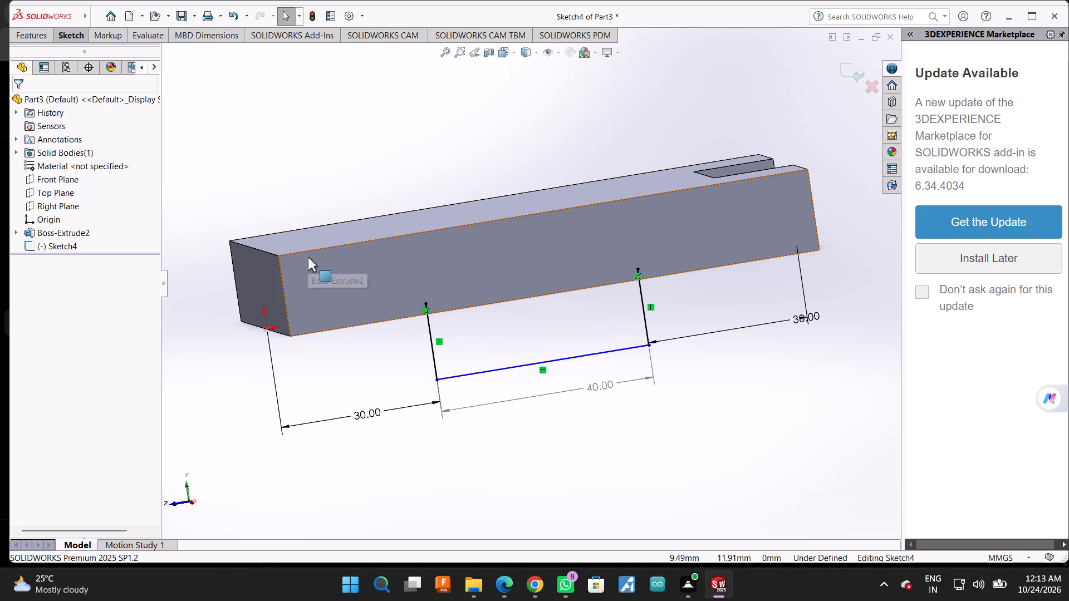
{"action": "key", "text": "ctrl+z"}
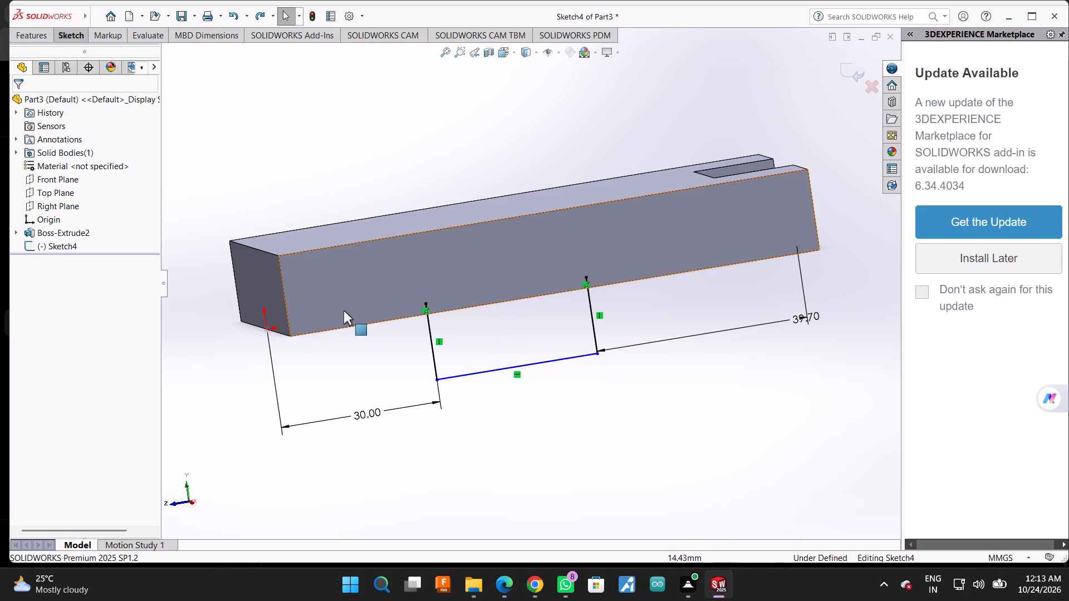
{"action": "left_click", "coordinate": [254, 20]}
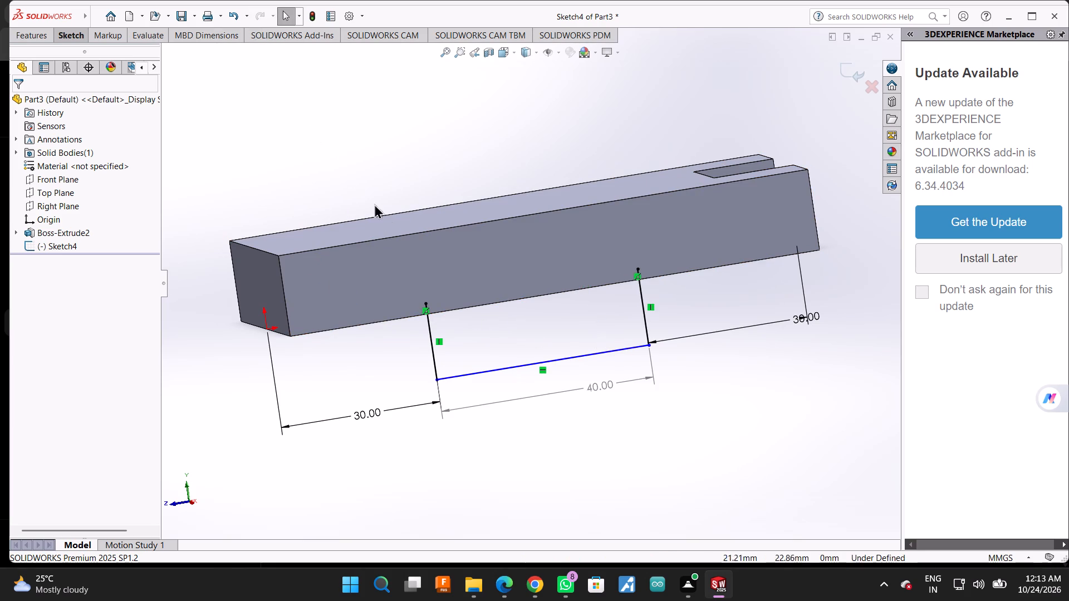
{"action": "middle_click_drag", "start_coordinate": [361, 391], "coordinate": [320, 387]}
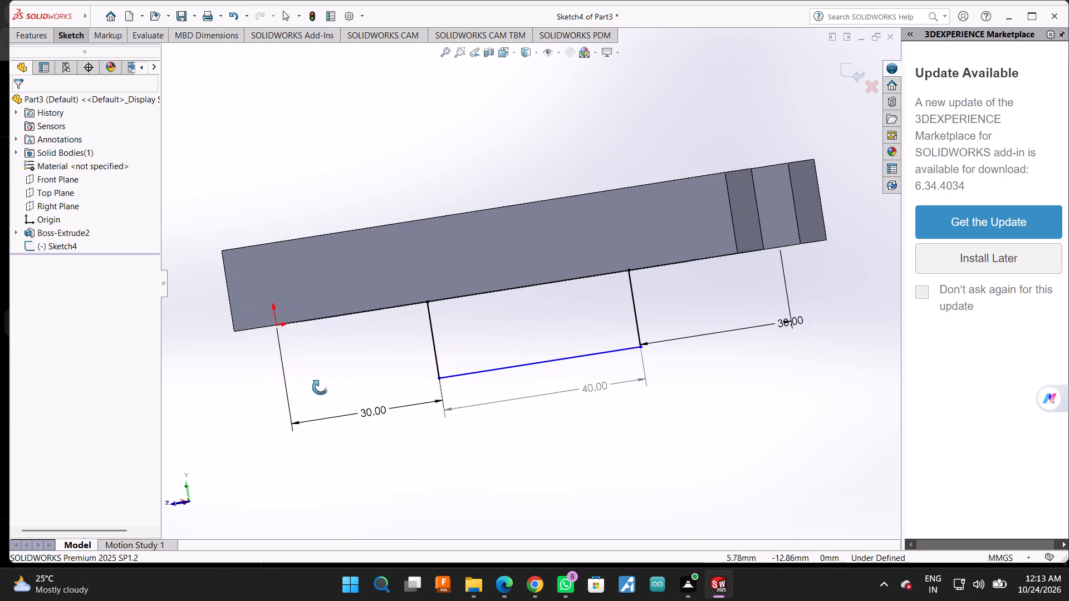
Close the open Right Plane profile with a 40 mm horizontal line along the block's lower edge, joining its two upper endpoints.
{"action": "middle_click_drag", "start_coordinate": [320, 387], "coordinate": [340, 370]}
{"action": "left_click", "coordinate": [73, 211]}
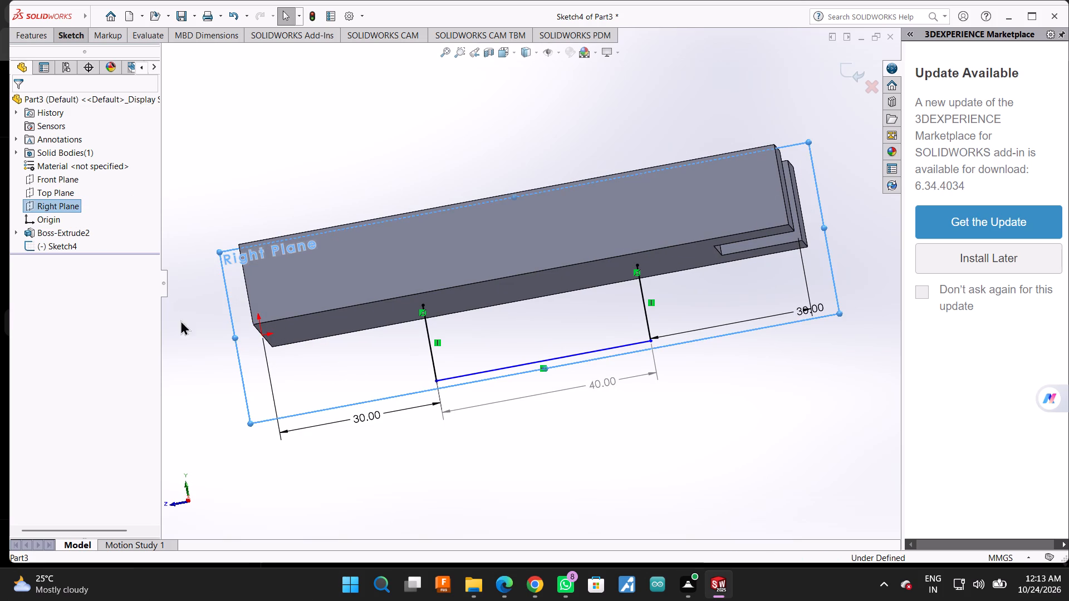
{"action": "left_click", "coordinate": [246, 353]}
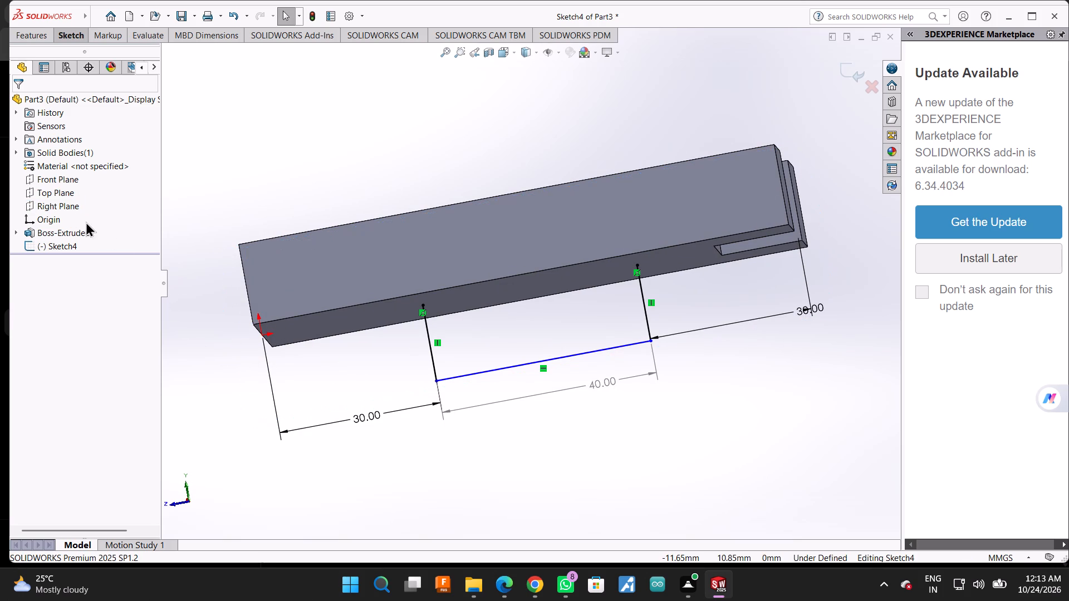
{"action": "left_click", "coordinate": [71, 206]}
{"action": "left_click", "coordinate": [136, 194]}
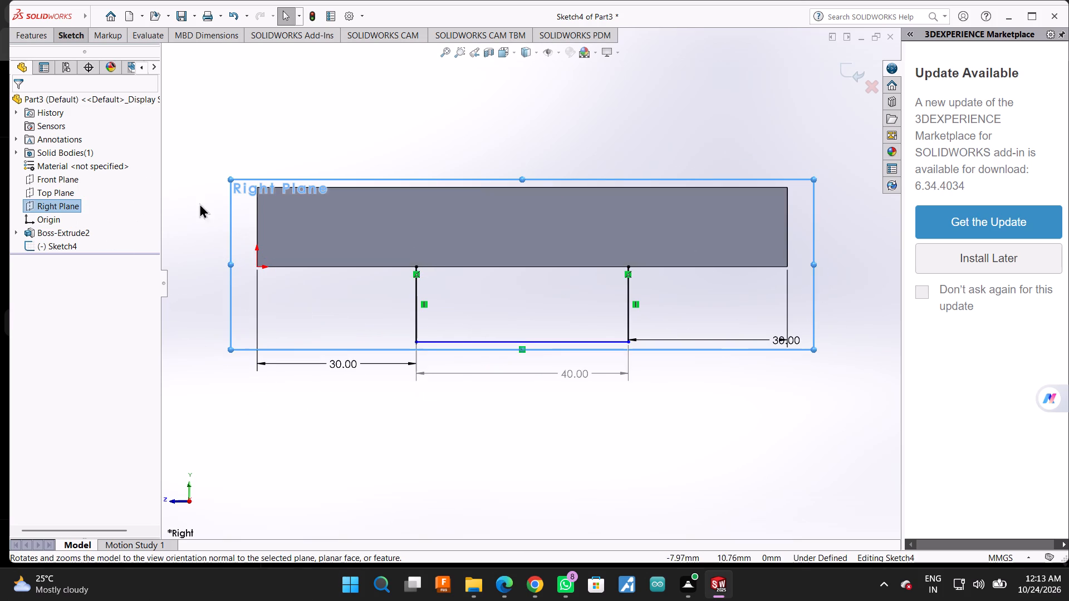
{"action": "left_click", "coordinate": [70, 37]}
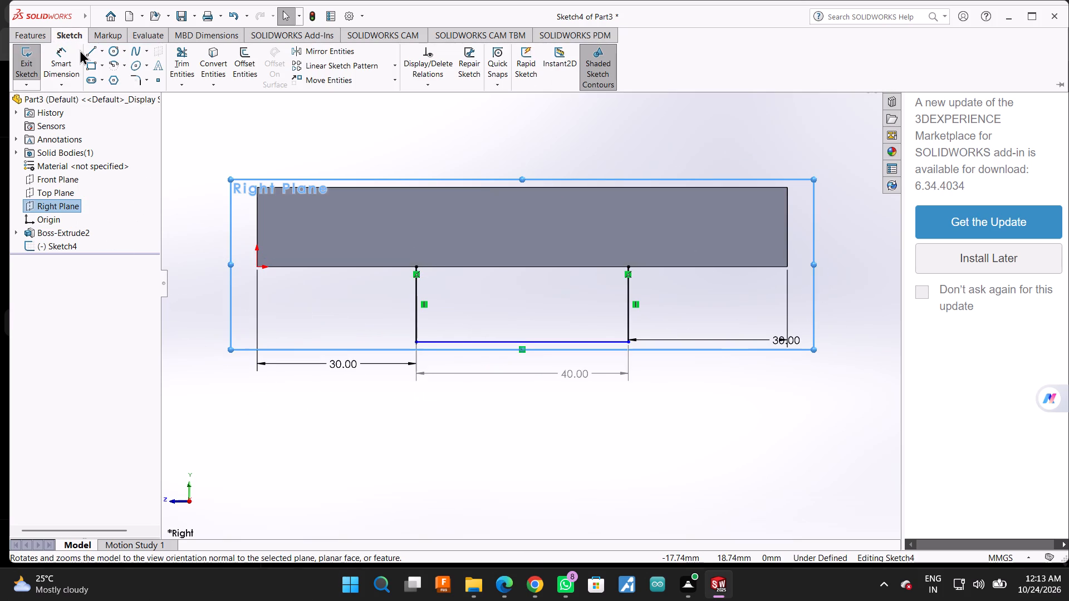
{"action": "left_click_drag", "start_coordinate": [92, 51], "coordinate": [98, 60]}
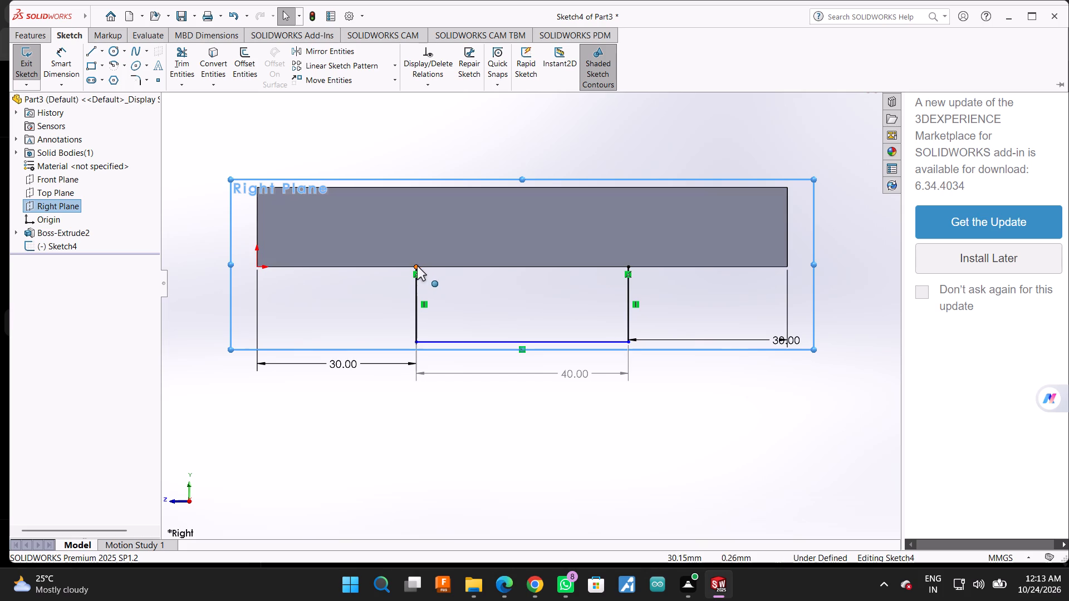
{"action": "left_click", "coordinate": [417, 266]}
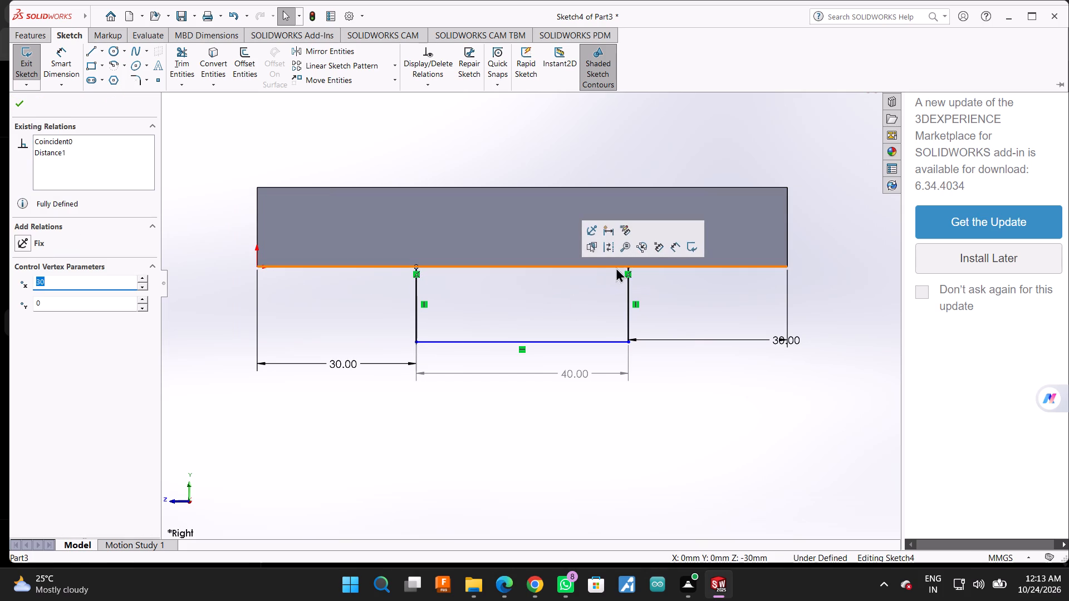
{"action": "left_click", "coordinate": [93, 52]}
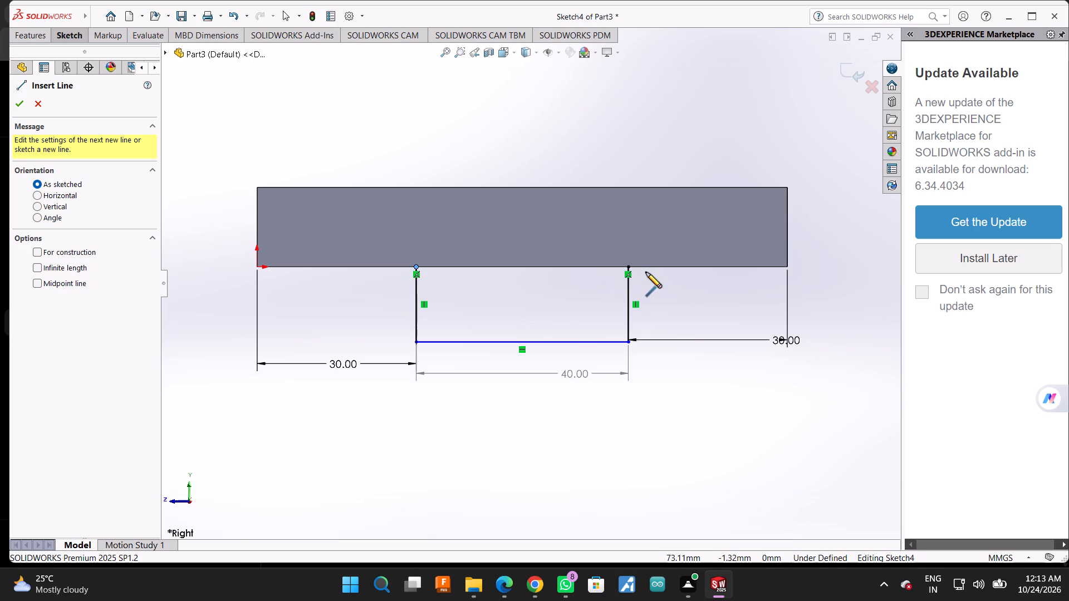
{"action": "left_click", "coordinate": [631, 267]}
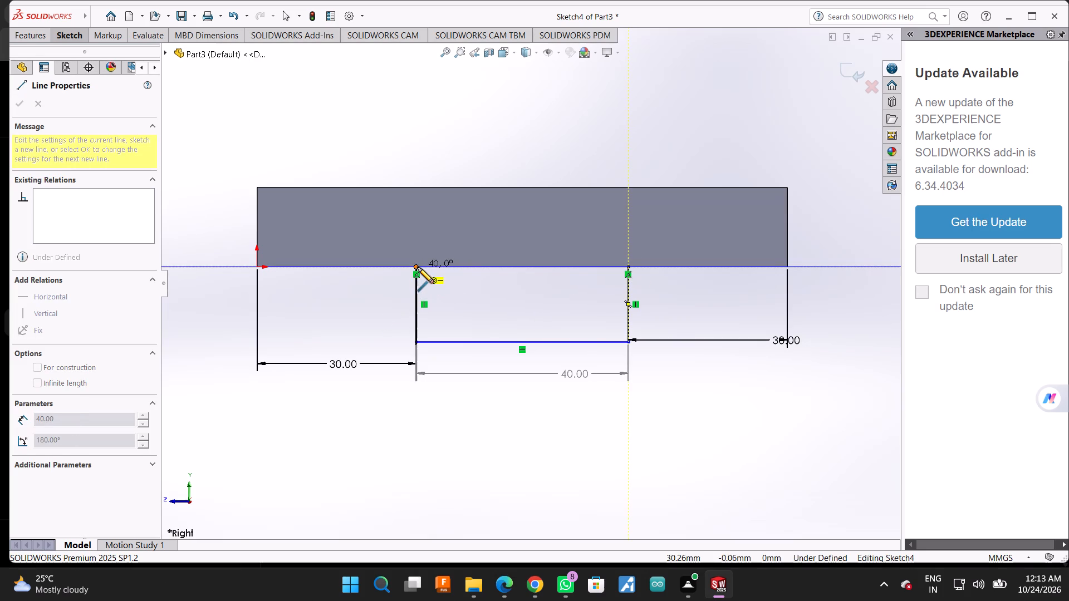
{"action": "left_click", "coordinate": [418, 267]}
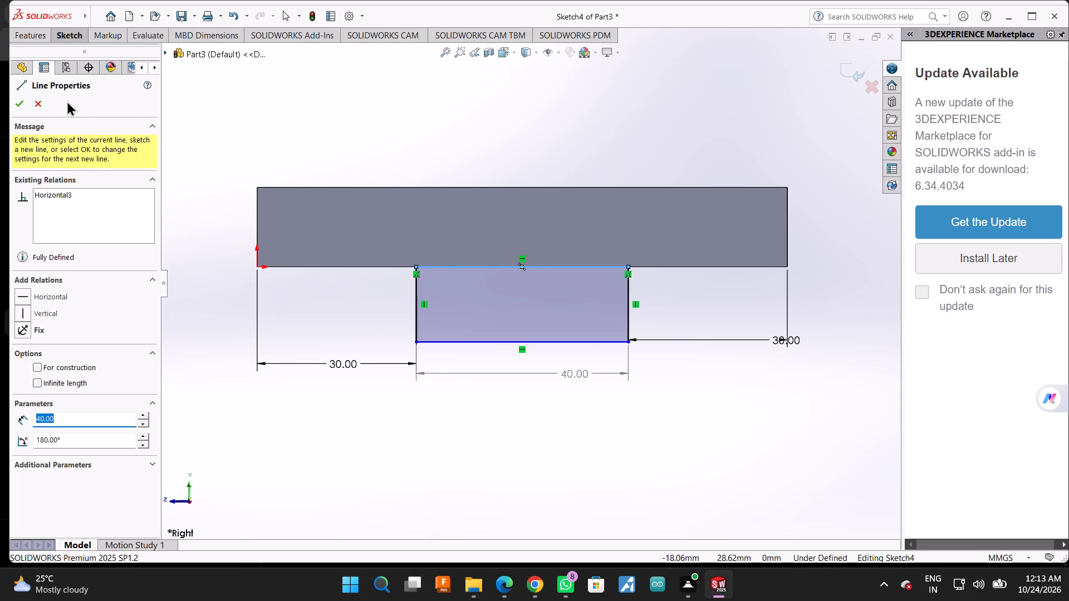
{"action": "left_click", "coordinate": [16, 110]}
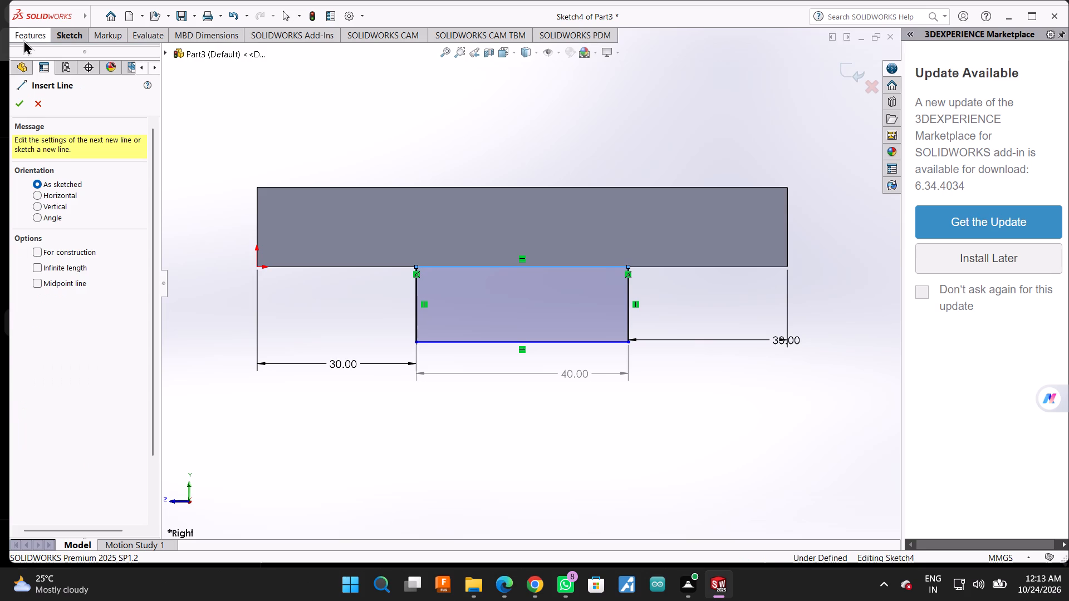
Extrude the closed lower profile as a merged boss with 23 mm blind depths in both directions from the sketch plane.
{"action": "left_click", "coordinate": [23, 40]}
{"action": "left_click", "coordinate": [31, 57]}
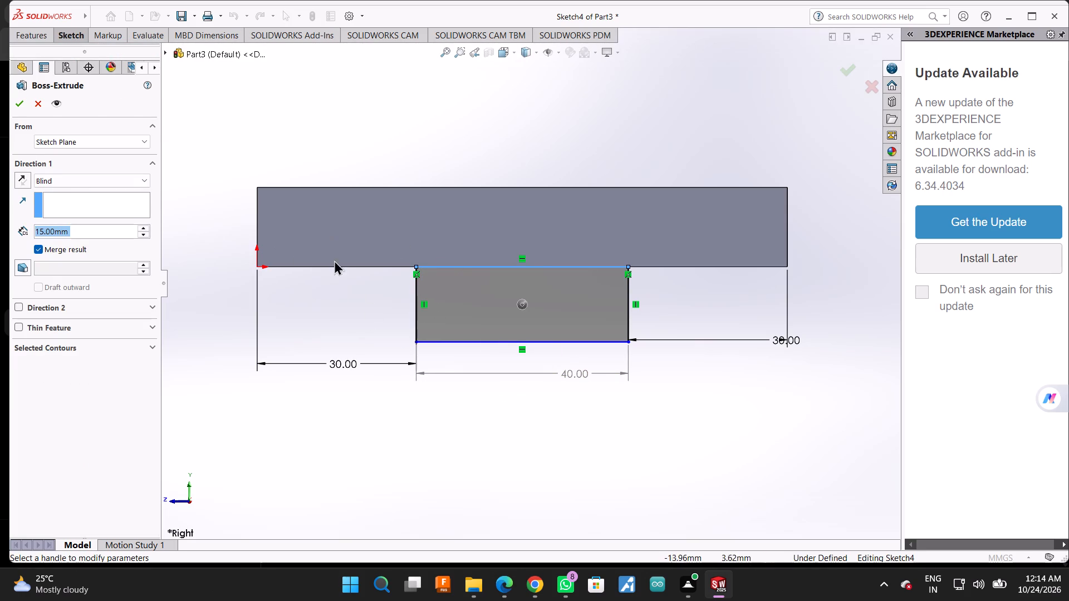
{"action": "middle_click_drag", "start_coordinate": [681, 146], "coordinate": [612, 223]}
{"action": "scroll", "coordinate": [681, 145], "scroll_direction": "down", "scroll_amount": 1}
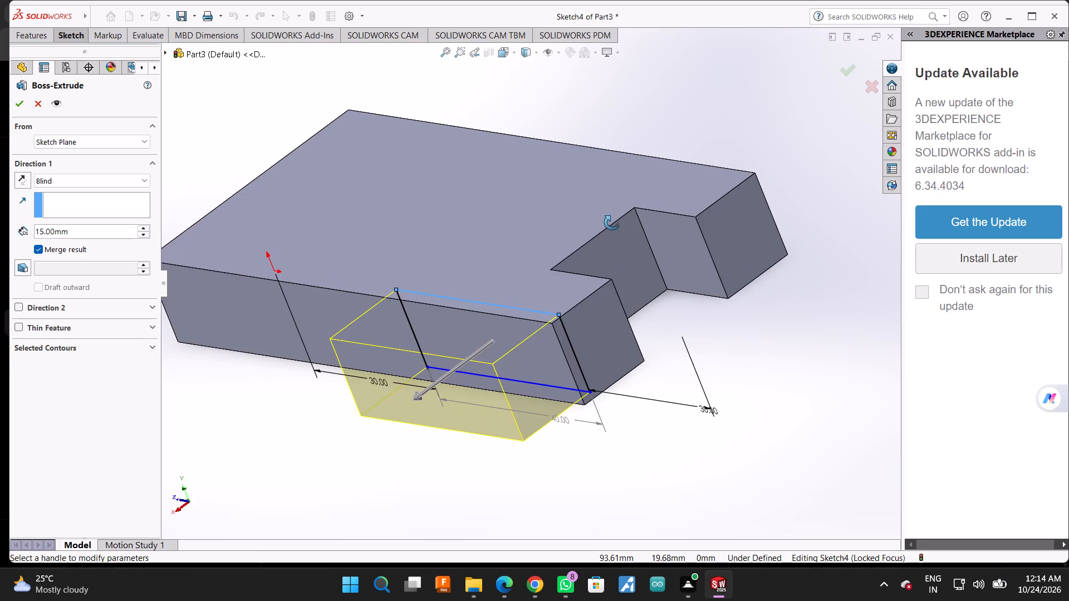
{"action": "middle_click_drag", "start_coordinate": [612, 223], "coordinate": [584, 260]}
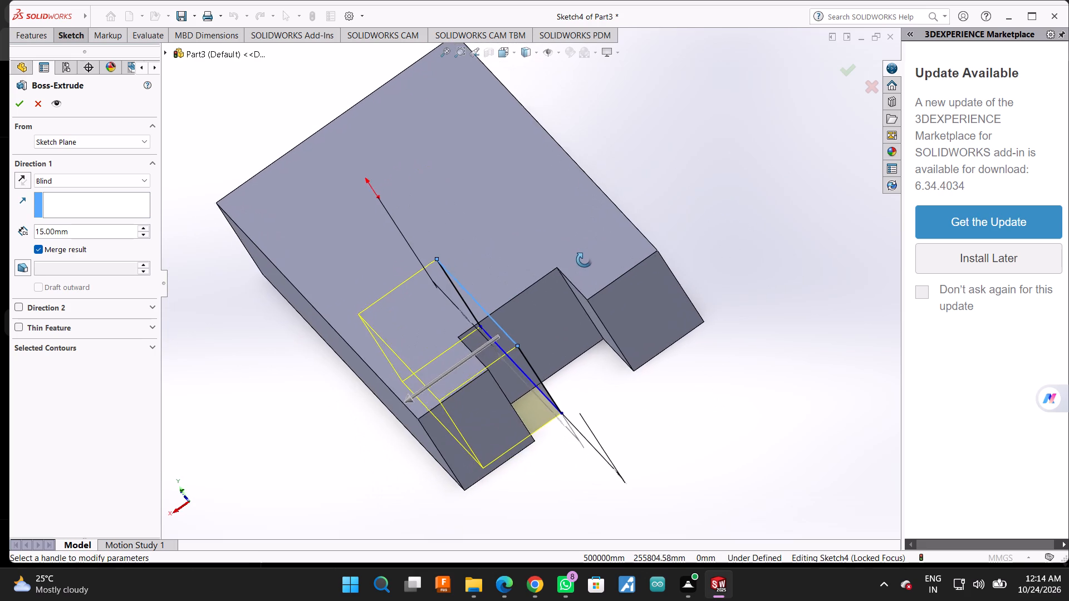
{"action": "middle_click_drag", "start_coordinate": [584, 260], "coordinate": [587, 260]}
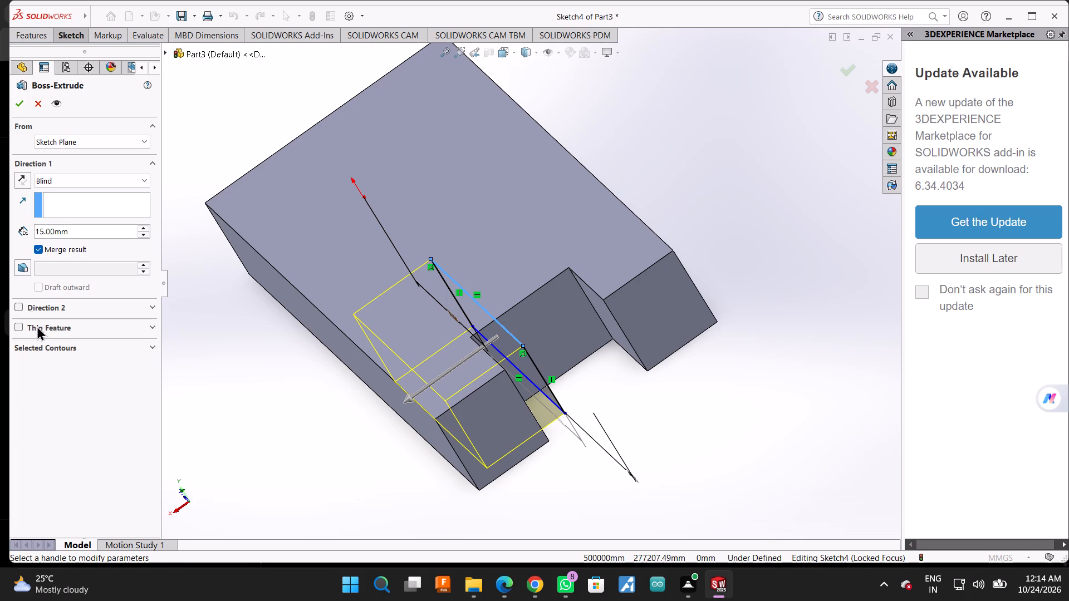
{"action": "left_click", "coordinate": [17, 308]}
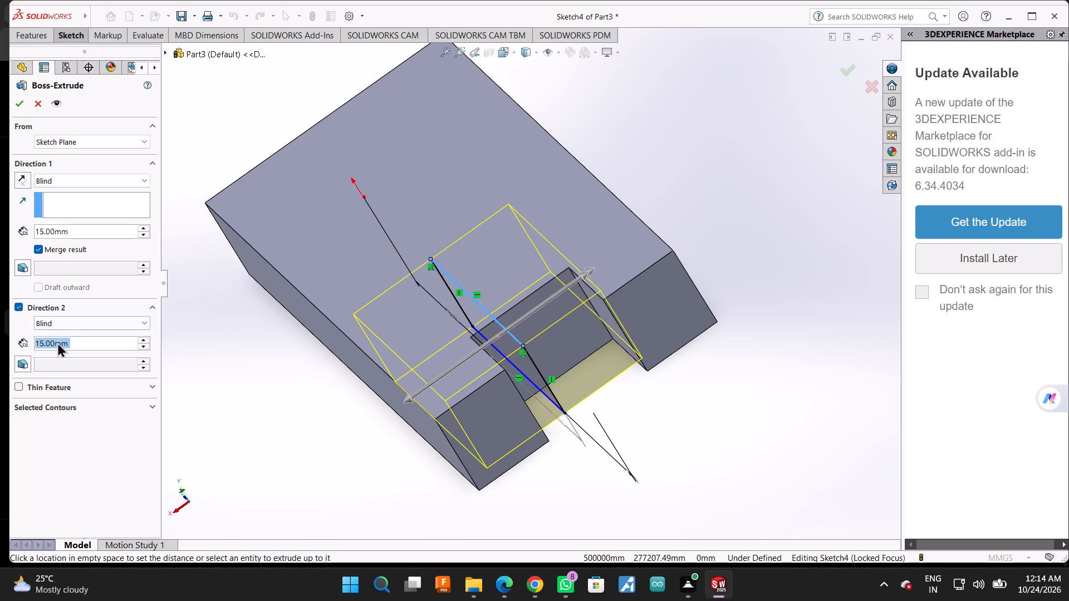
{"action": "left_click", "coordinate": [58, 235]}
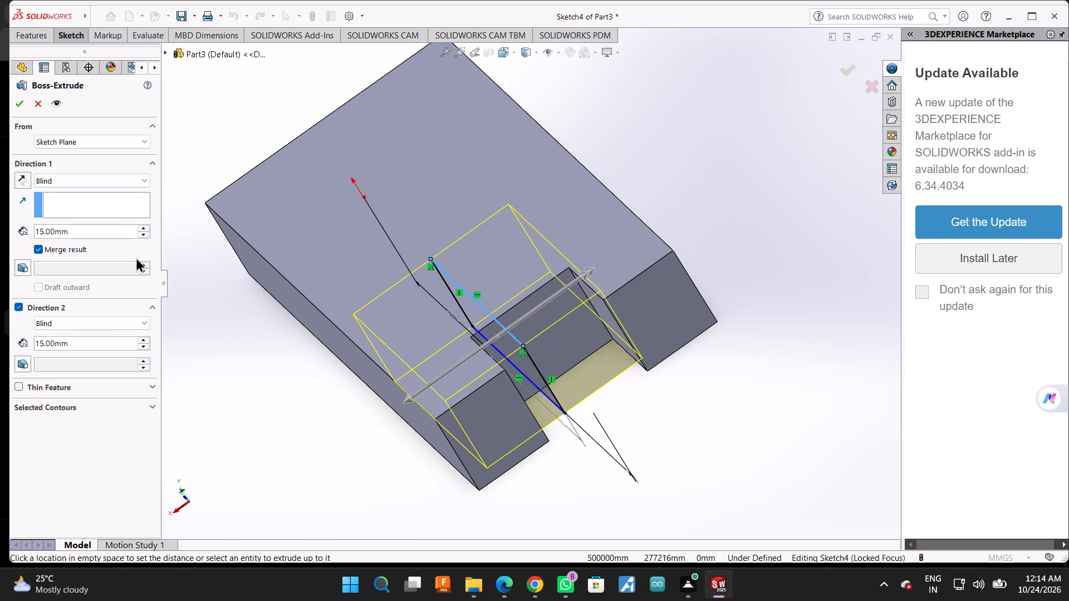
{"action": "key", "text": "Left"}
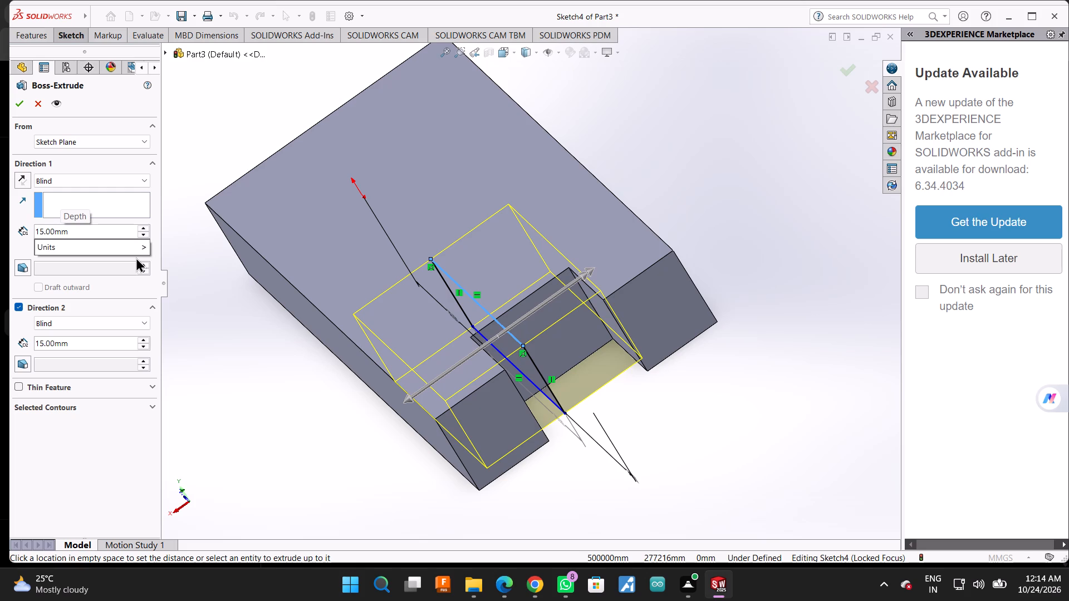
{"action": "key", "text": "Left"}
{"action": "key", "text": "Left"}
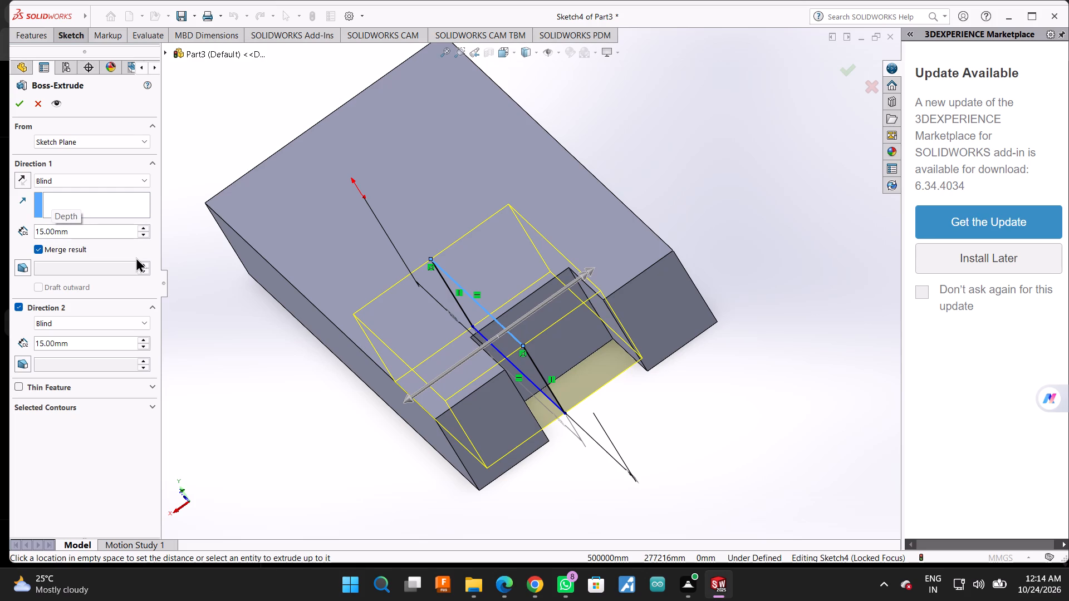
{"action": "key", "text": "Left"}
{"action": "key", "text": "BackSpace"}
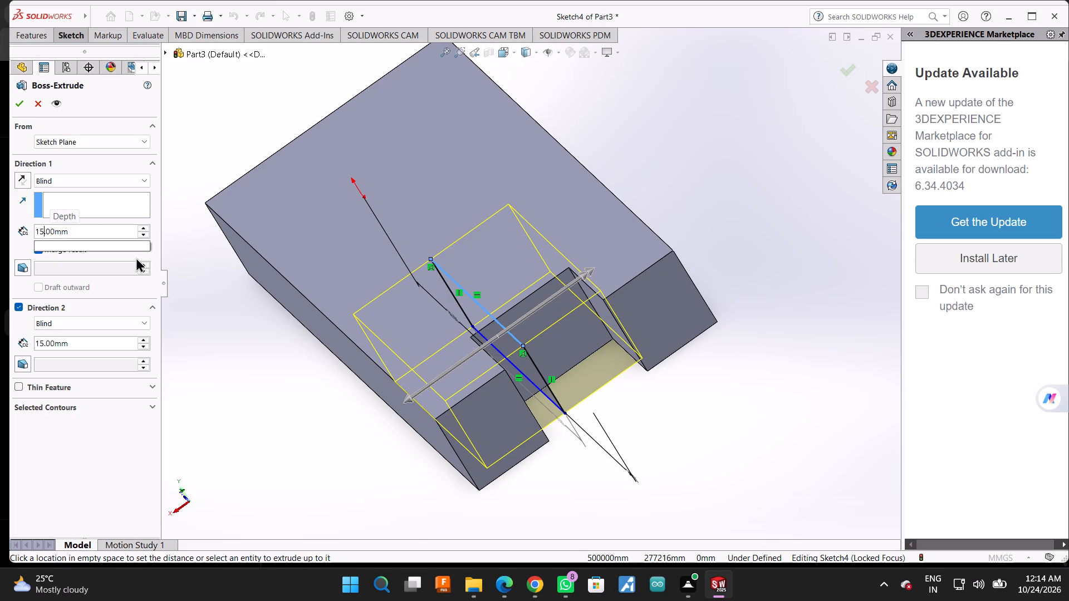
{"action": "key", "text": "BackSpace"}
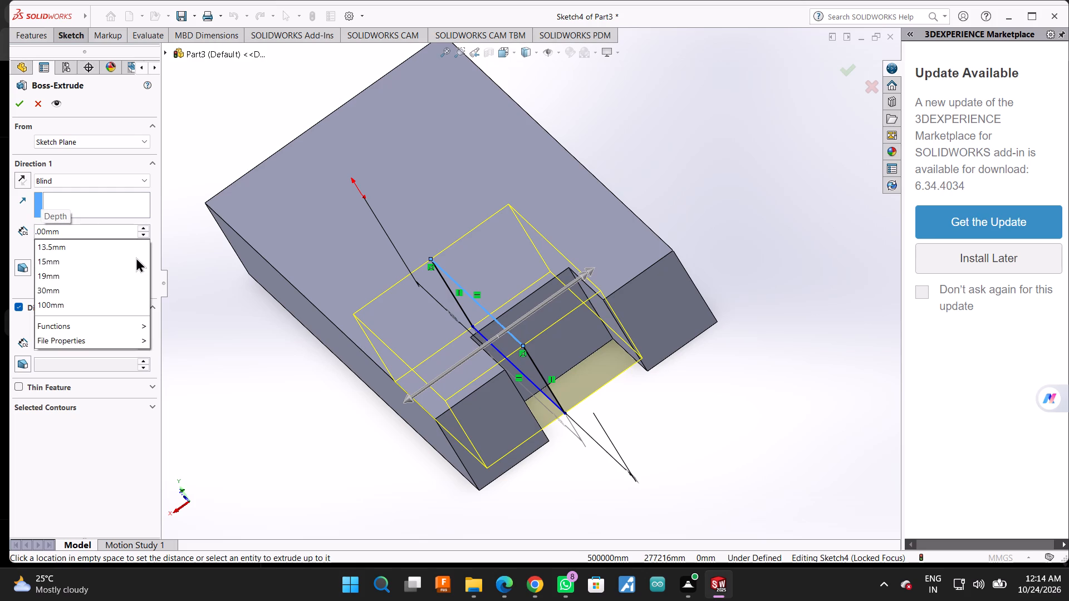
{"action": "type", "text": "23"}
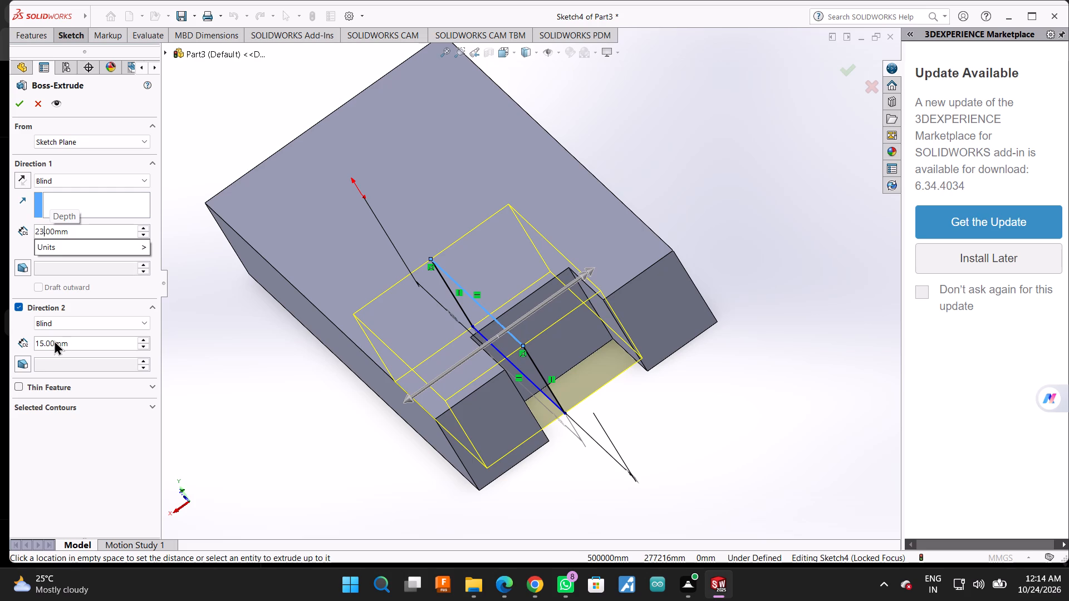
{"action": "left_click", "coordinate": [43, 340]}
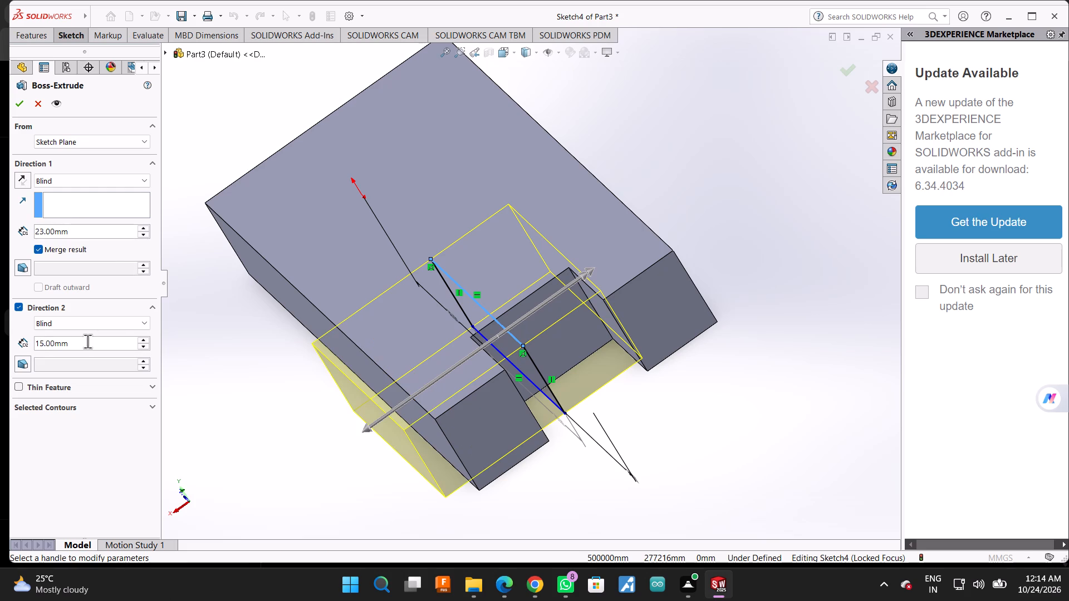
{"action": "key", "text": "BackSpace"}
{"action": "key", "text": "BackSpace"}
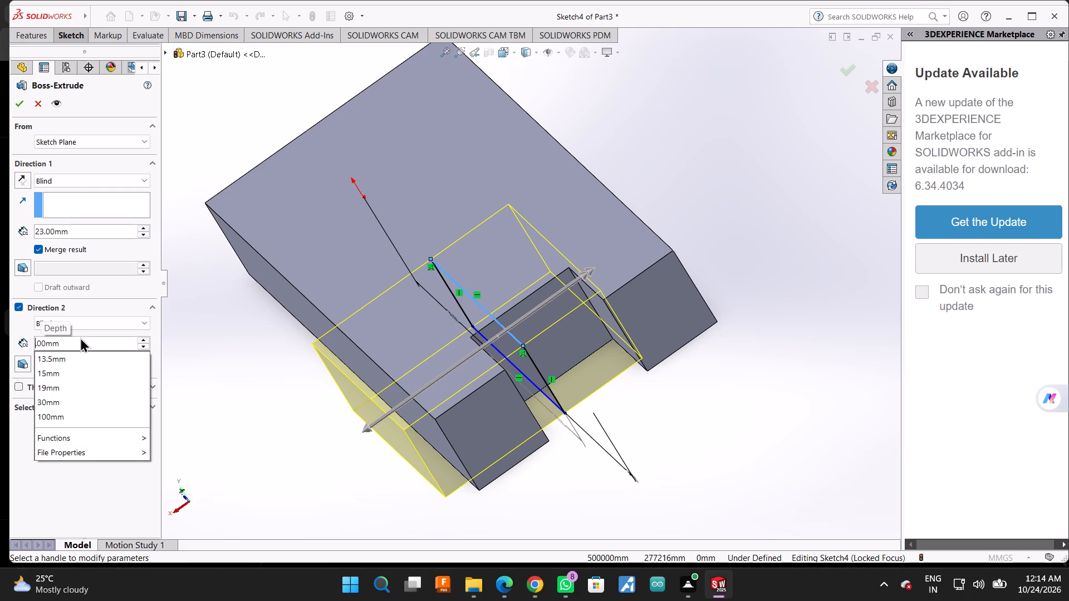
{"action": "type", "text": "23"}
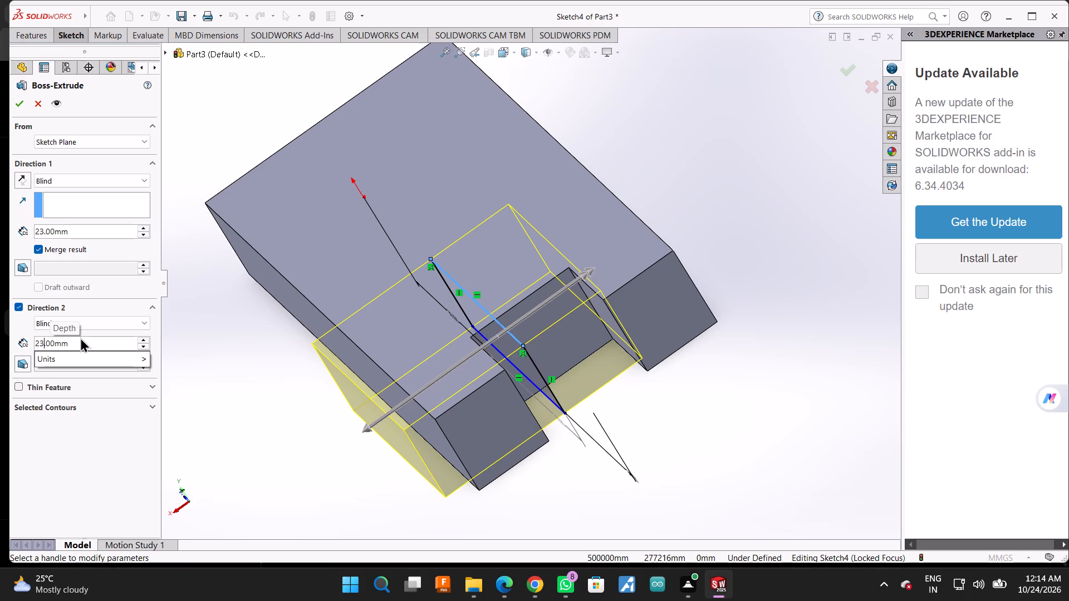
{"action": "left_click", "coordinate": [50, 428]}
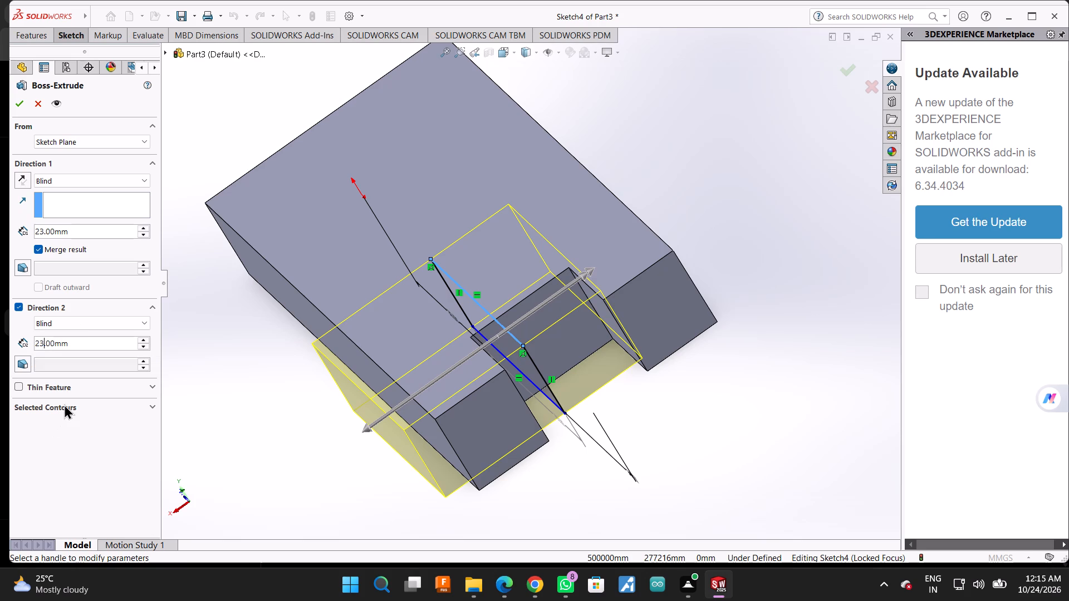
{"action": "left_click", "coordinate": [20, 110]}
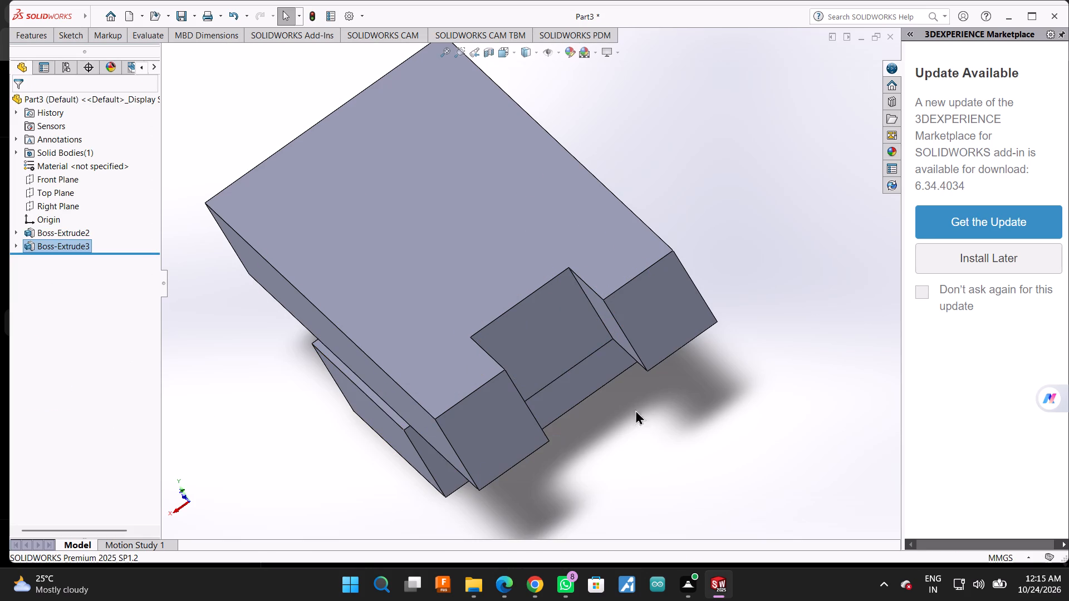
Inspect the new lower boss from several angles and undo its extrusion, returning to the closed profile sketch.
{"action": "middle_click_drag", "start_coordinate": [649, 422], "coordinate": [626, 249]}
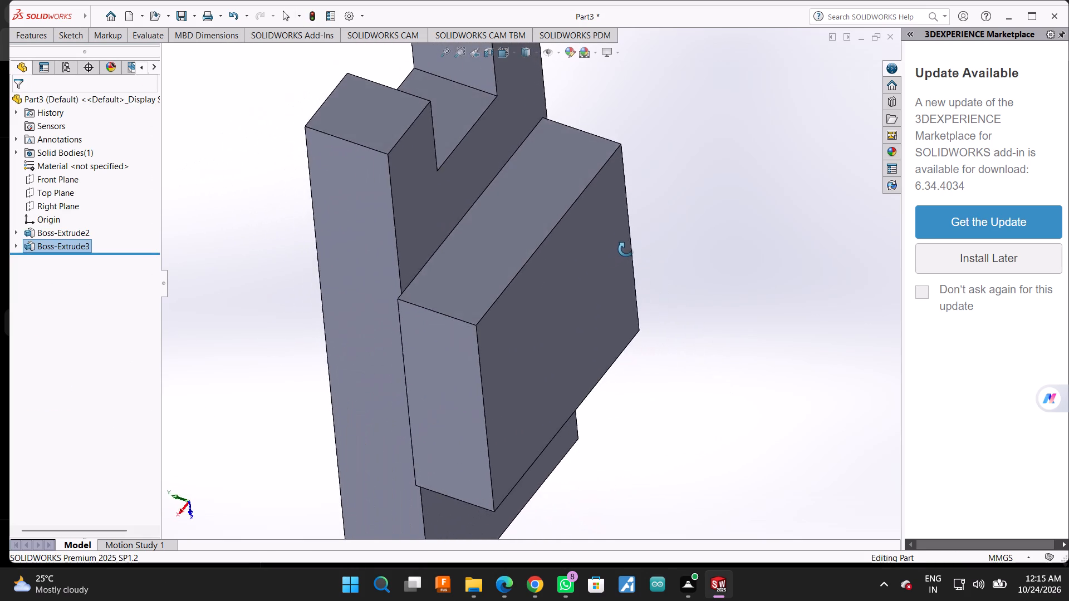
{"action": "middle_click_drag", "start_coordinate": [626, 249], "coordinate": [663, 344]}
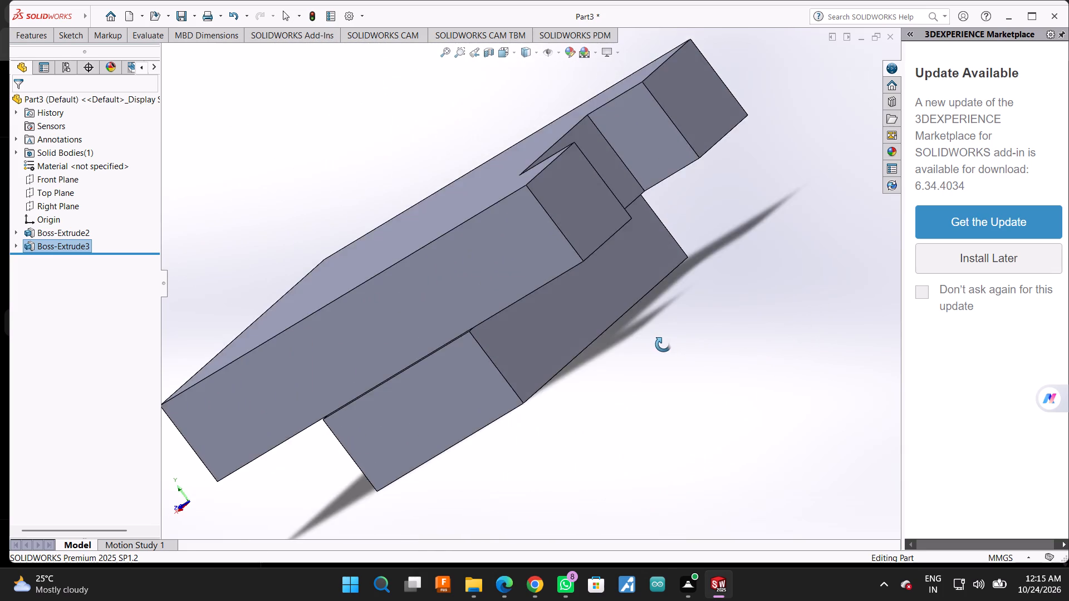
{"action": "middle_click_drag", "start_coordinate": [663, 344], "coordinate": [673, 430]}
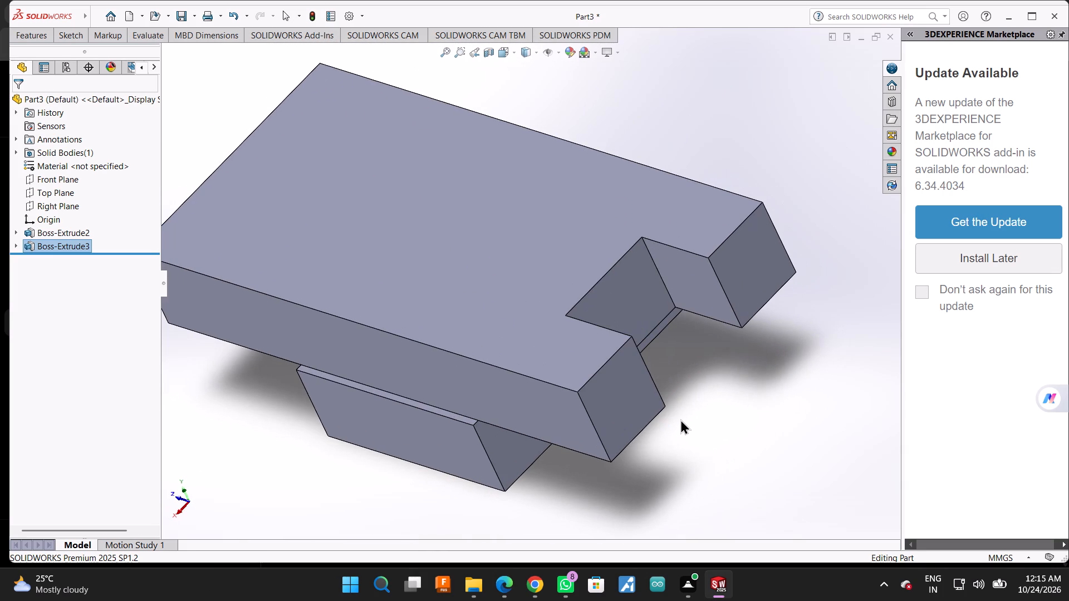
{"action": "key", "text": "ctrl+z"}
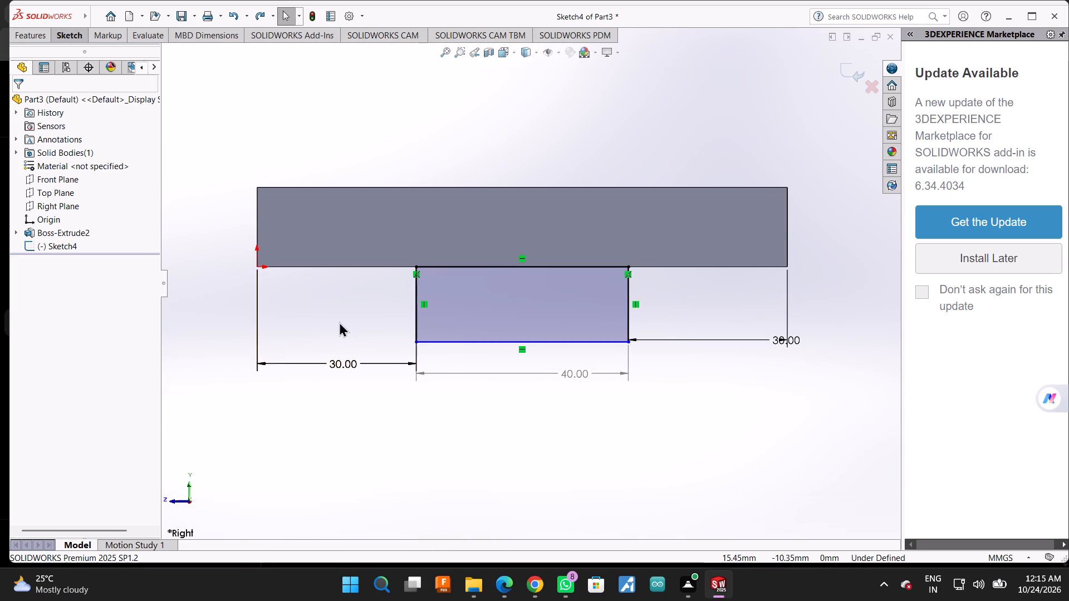
Examine the closed profile's position relative to the block's width and lower edge from several angles.
{"action": "scroll", "coordinate": [339, 322], "scroll_direction": "down", "scroll_amount": 1}
{"action": "middle_click_drag", "start_coordinate": [339, 322], "coordinate": [460, 337]}
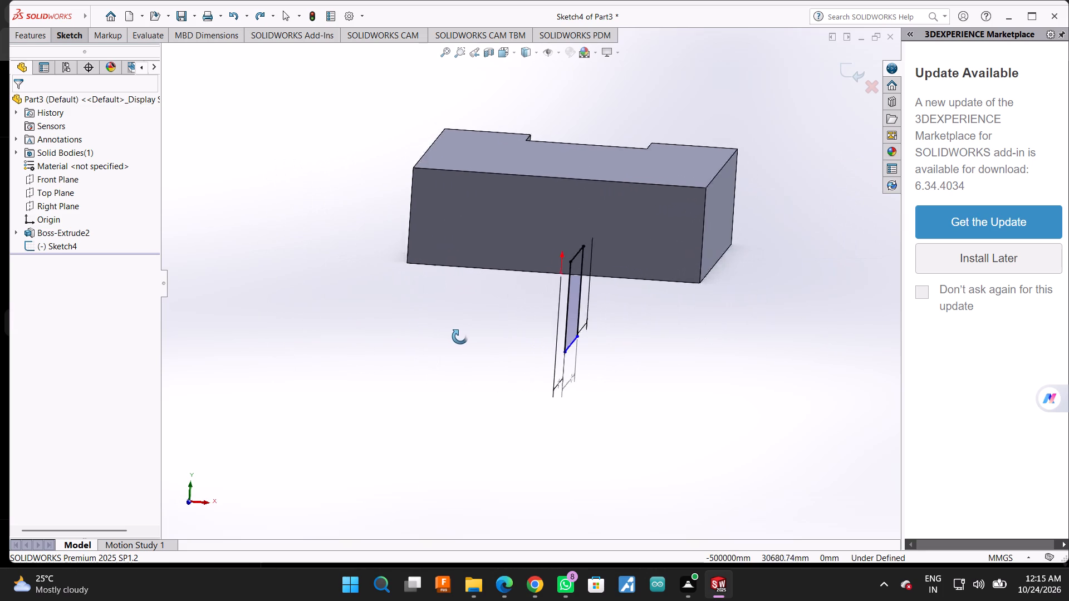
{"action": "middle_click_drag", "start_coordinate": [460, 337], "coordinate": [460, 337]}
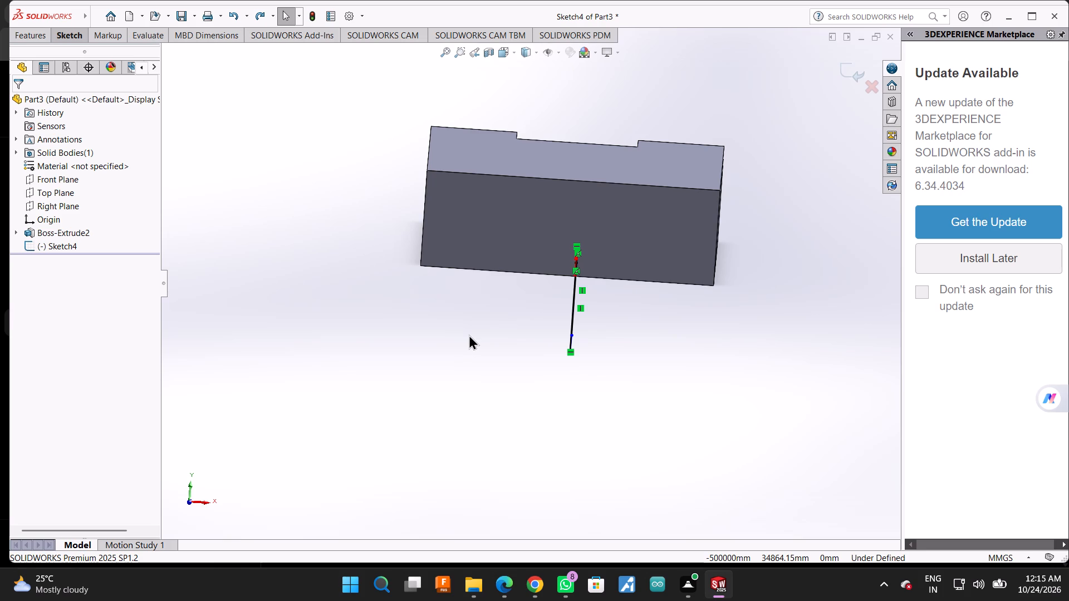
{"action": "middle_click", "coordinate": [571, 107]}
{"action": "middle_click_drag", "start_coordinate": [572, 107], "coordinate": [572, 117]}
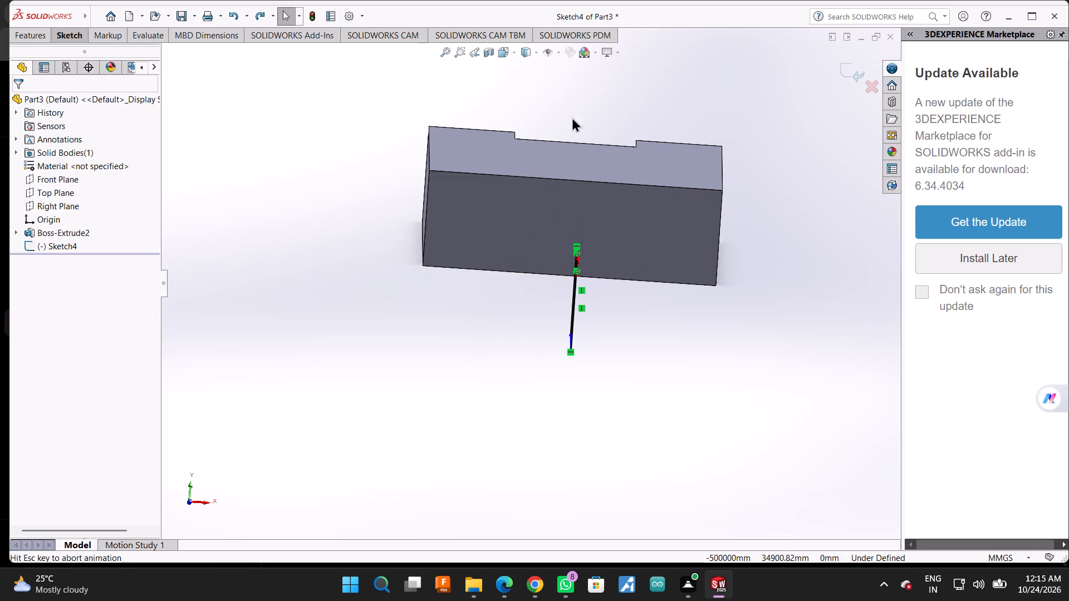
{"action": "middle_click_drag", "start_coordinate": [572, 117], "coordinate": [570, 126]}
{"action": "scroll", "coordinate": [763, 197], "scroll_direction": "up", "scroll_amount": 1}
{"action": "middle_click_drag", "start_coordinate": [805, 179], "coordinate": [761, 248]}
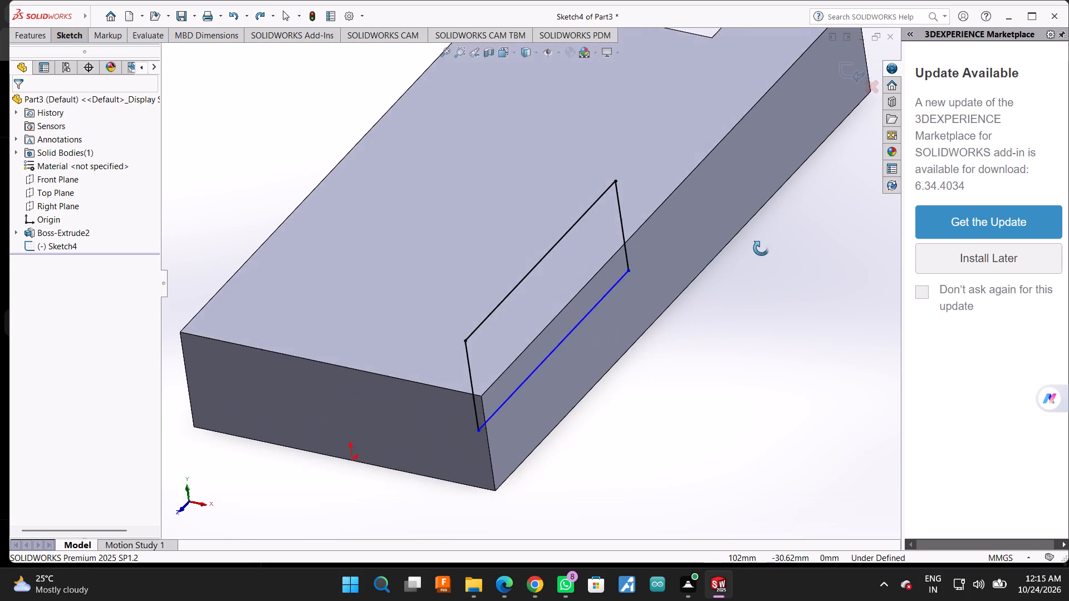
{"action": "middle_click_drag", "start_coordinate": [761, 248], "coordinate": [773, 224]}
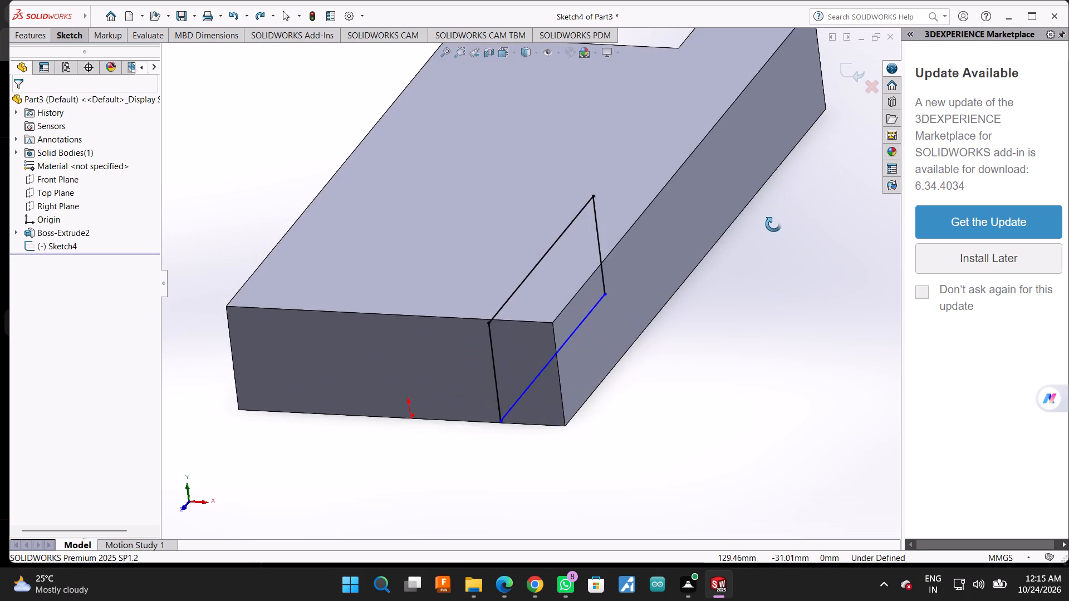
Examine how the closed profile sits relative to the Right Plane and the block's lower edge from several angles.
{"action": "middle_click_drag", "start_coordinate": [773, 224], "coordinate": [572, 281]}
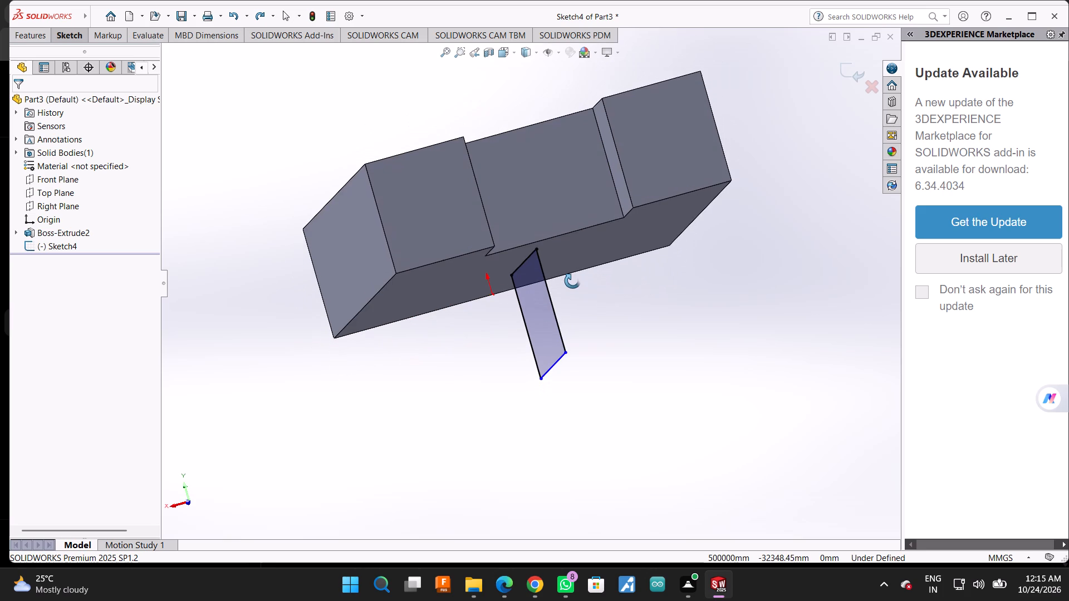
{"action": "middle_click_drag", "start_coordinate": [572, 281], "coordinate": [576, 290]}
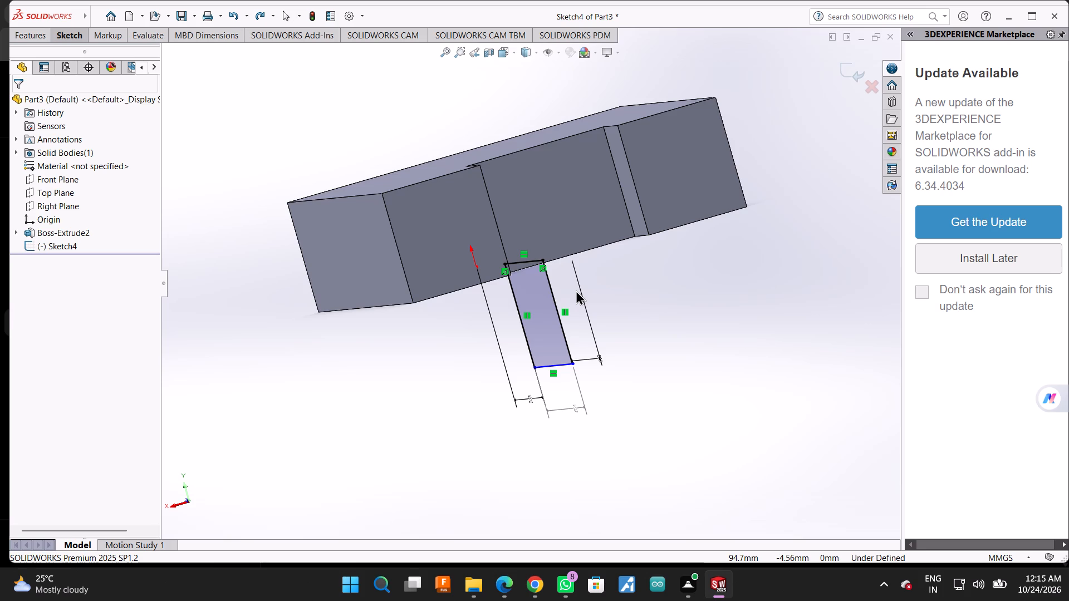
{"action": "middle_click_drag", "start_coordinate": [700, 321], "coordinate": [866, 278]}
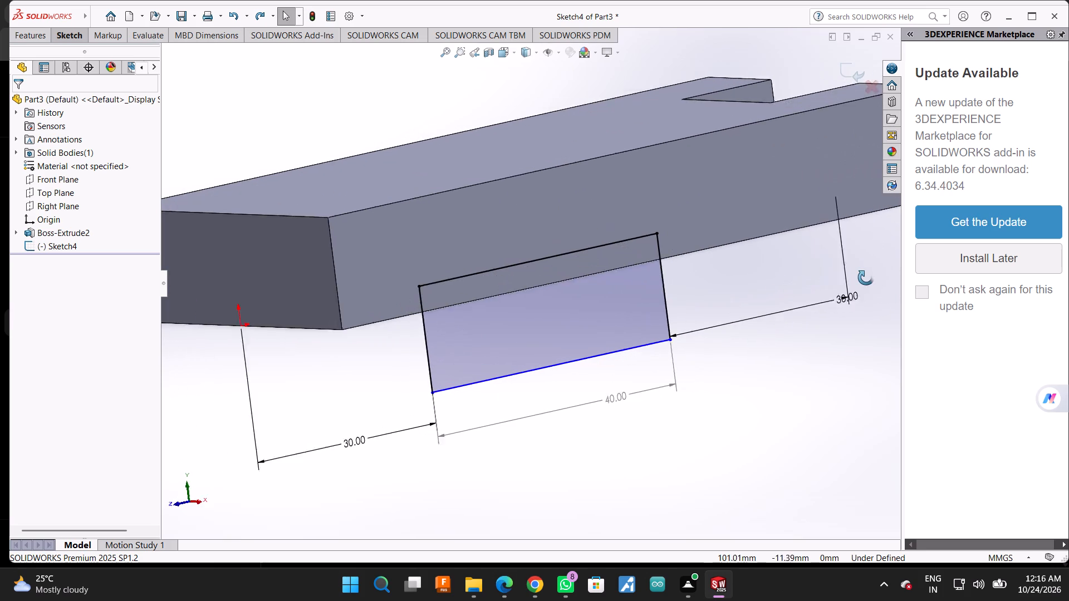
{"action": "middle_click_drag", "start_coordinate": [866, 278], "coordinate": [792, 297]}
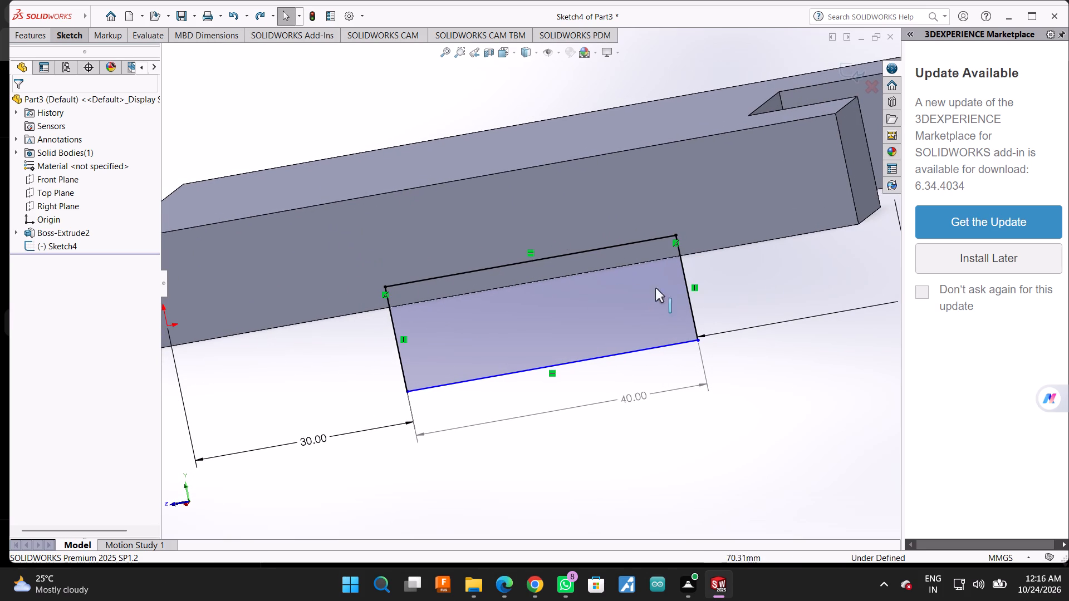
{"action": "left_click", "coordinate": [70, 204]}
{"action": "left_click", "coordinate": [133, 189]}
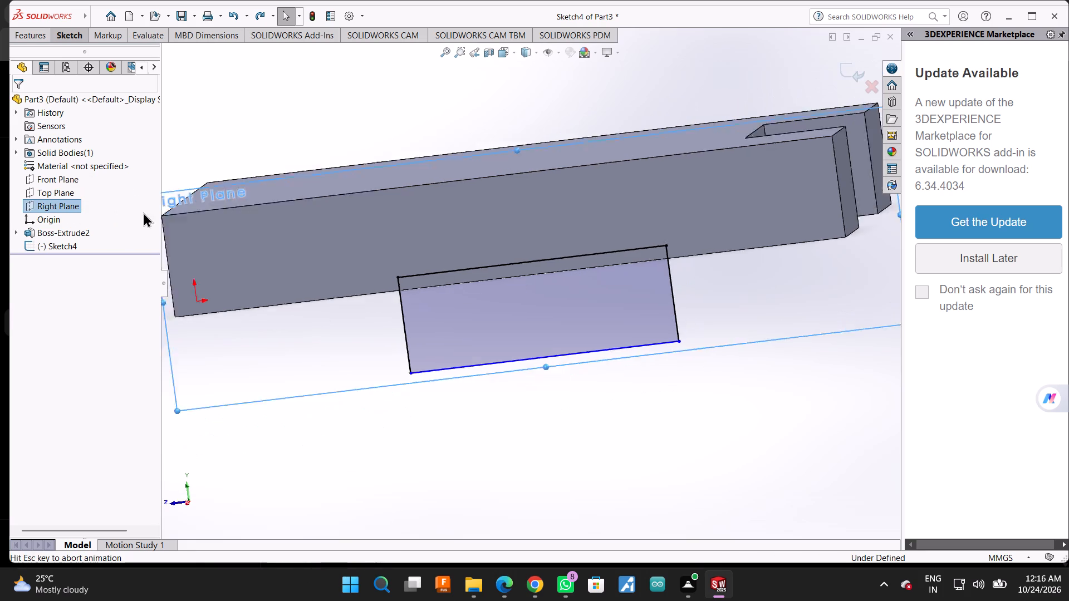
{"action": "scroll", "coordinate": [418, 252], "scroll_direction": "down", "scroll_amount": 1}
{"action": "scroll", "coordinate": [467, 109], "scroll_direction": "down", "scroll_amount": 1}
{"action": "middle_click_drag", "start_coordinate": [467, 109], "coordinate": [458, 157]}
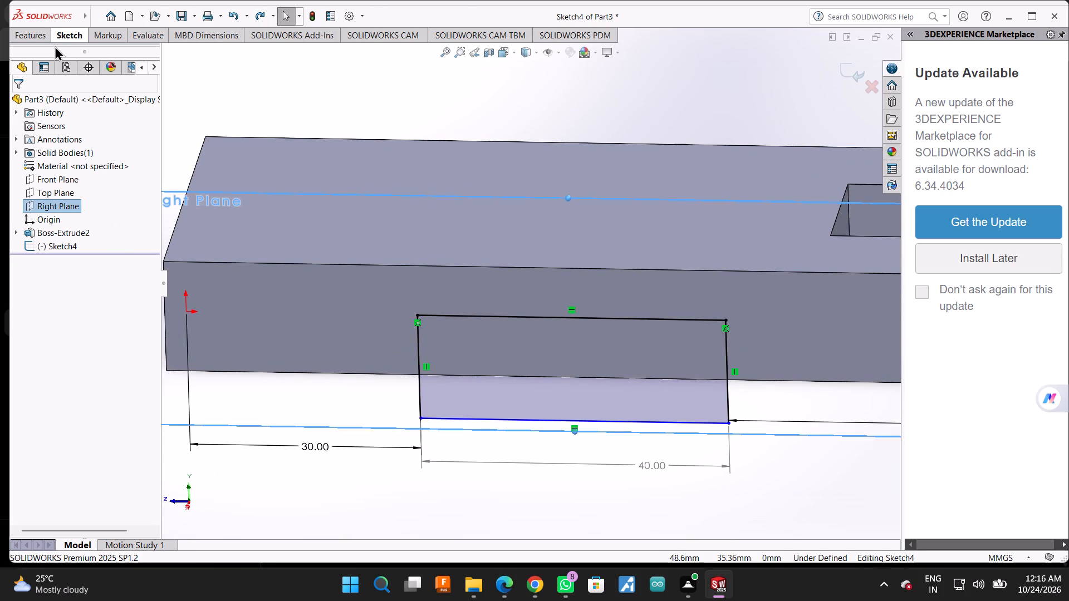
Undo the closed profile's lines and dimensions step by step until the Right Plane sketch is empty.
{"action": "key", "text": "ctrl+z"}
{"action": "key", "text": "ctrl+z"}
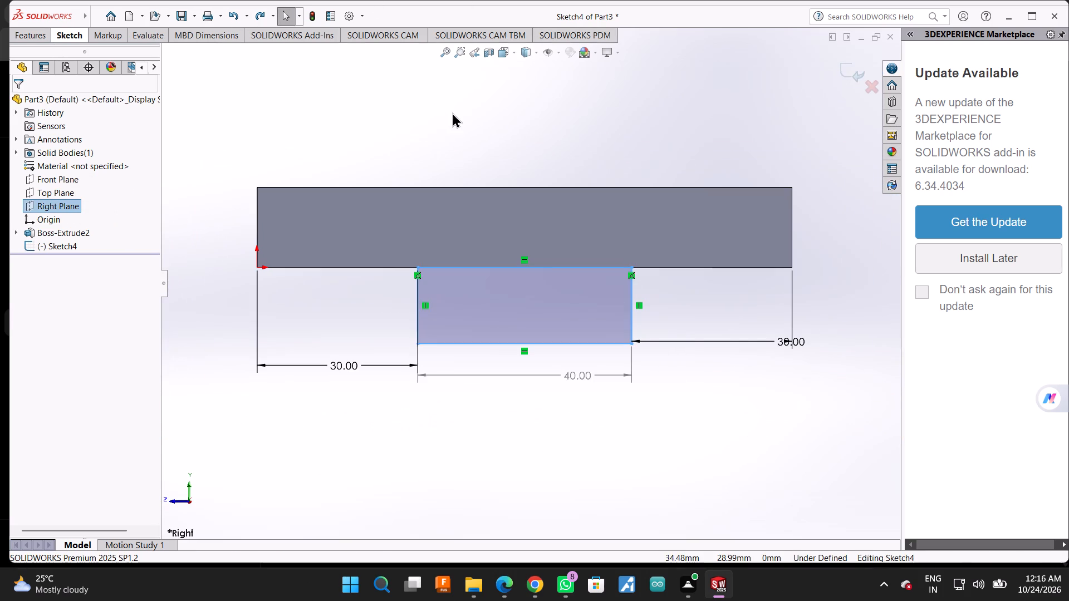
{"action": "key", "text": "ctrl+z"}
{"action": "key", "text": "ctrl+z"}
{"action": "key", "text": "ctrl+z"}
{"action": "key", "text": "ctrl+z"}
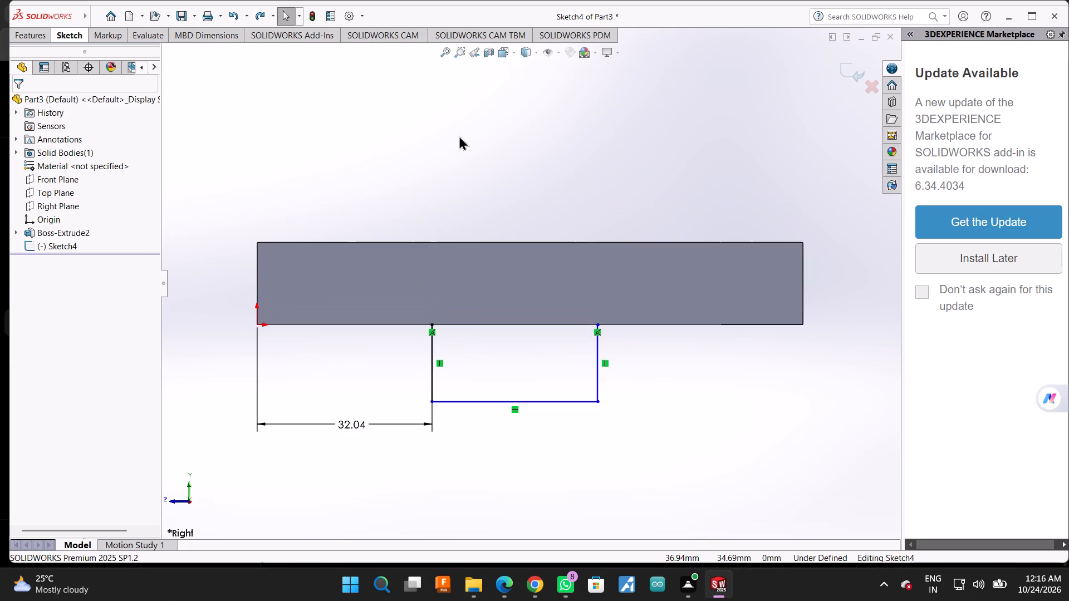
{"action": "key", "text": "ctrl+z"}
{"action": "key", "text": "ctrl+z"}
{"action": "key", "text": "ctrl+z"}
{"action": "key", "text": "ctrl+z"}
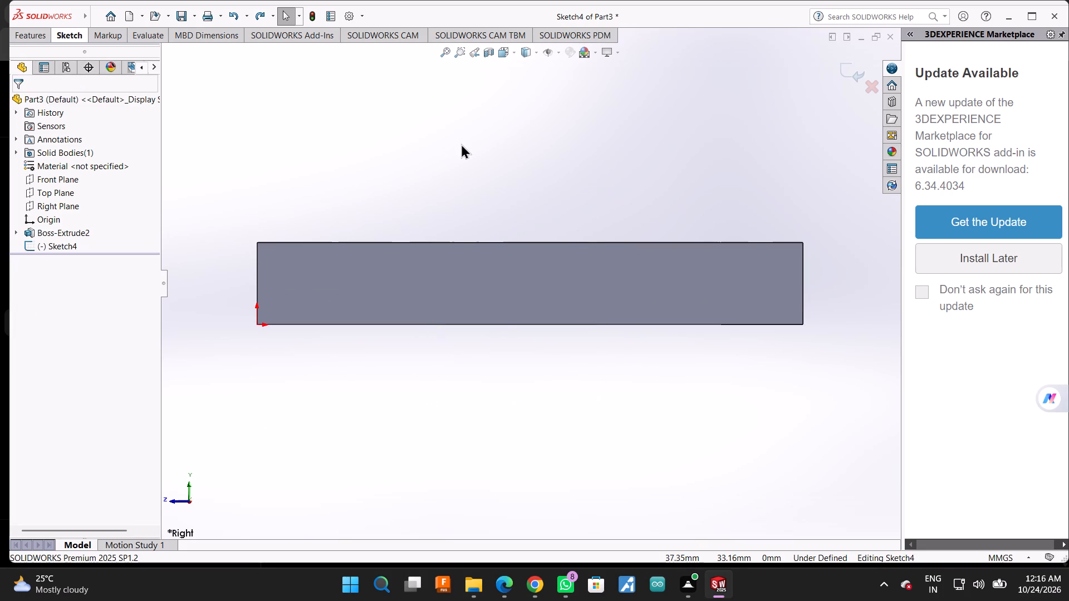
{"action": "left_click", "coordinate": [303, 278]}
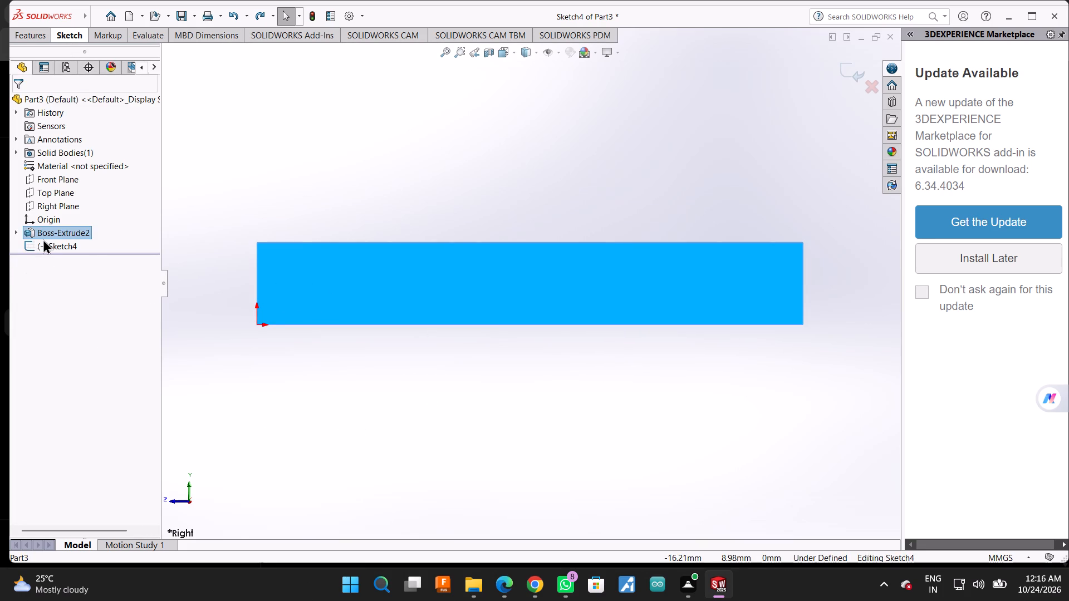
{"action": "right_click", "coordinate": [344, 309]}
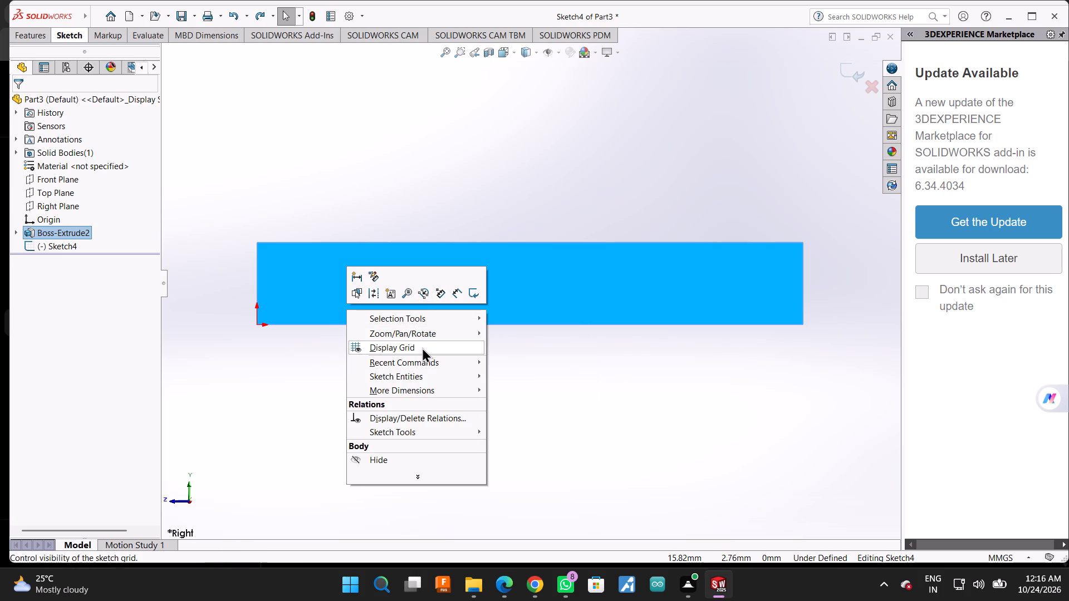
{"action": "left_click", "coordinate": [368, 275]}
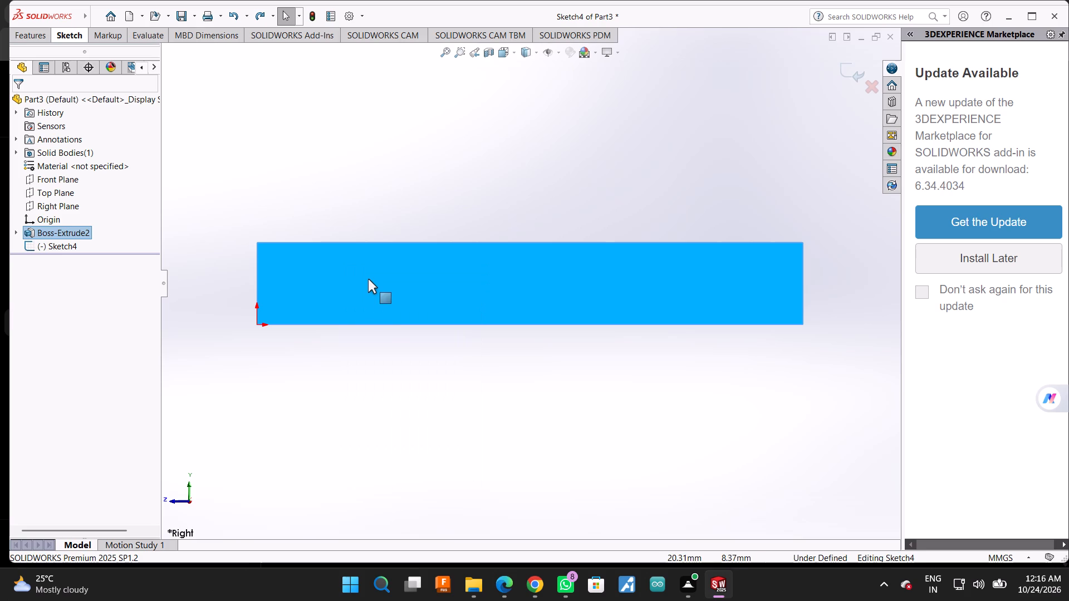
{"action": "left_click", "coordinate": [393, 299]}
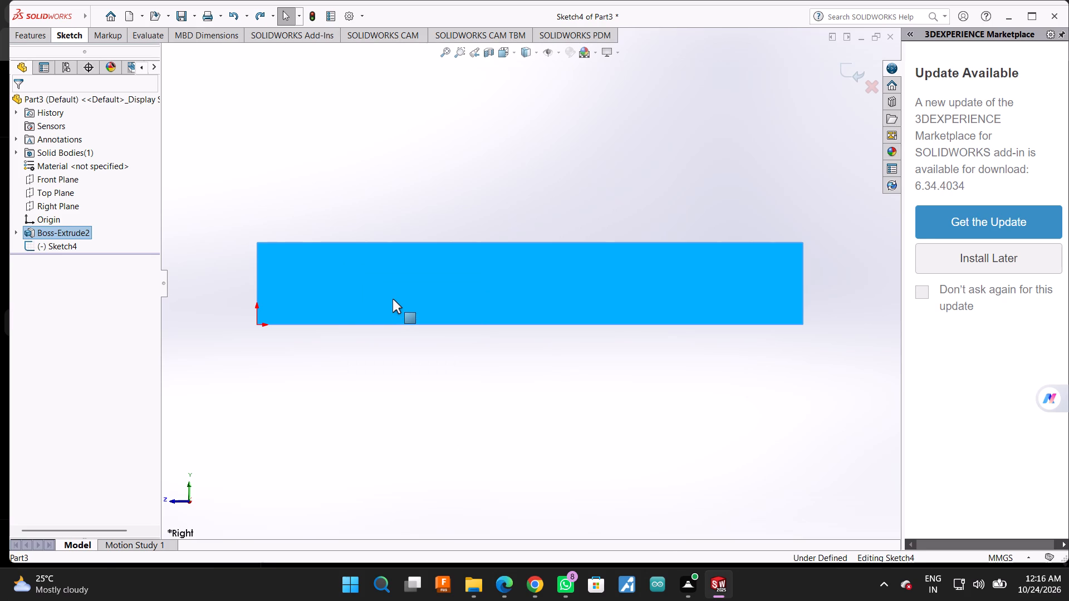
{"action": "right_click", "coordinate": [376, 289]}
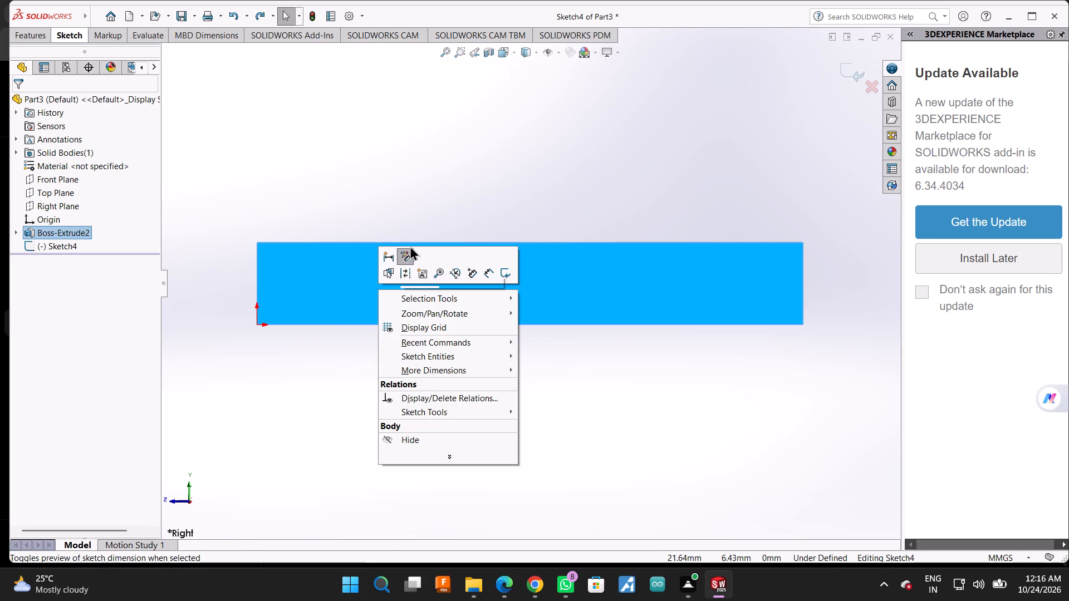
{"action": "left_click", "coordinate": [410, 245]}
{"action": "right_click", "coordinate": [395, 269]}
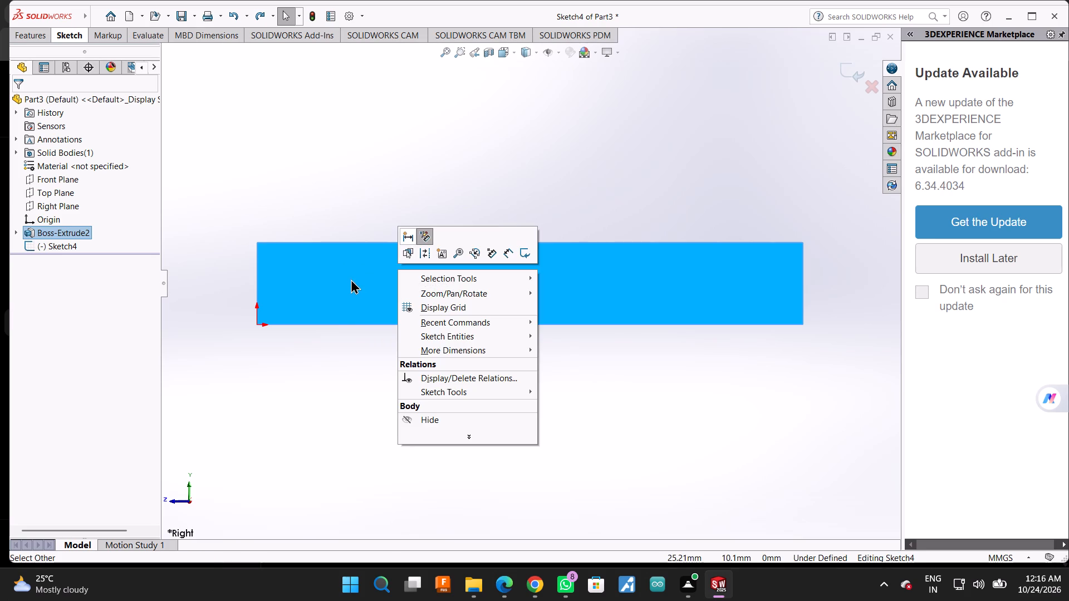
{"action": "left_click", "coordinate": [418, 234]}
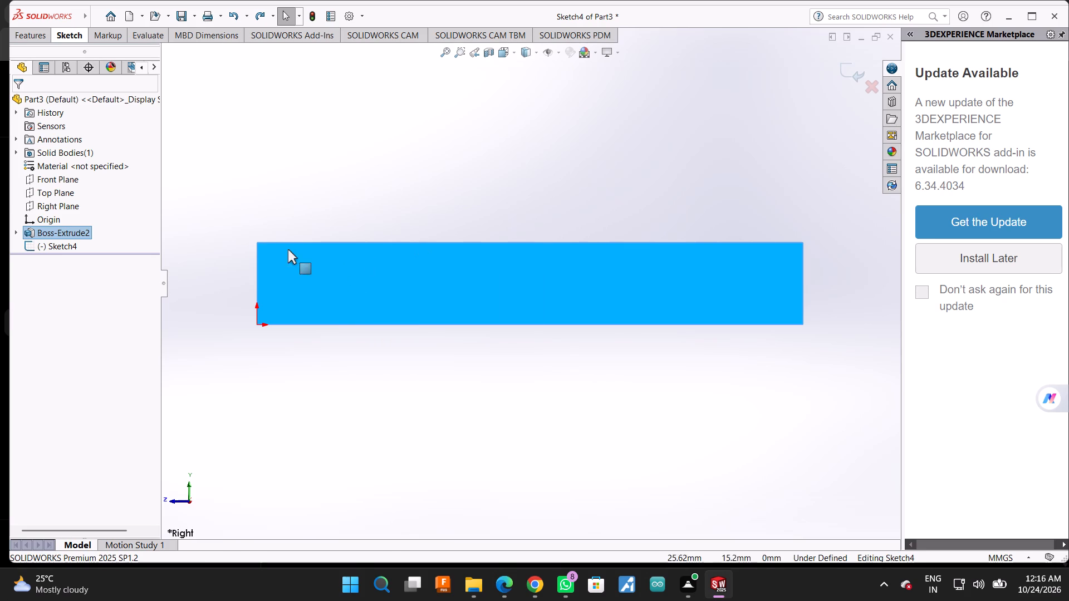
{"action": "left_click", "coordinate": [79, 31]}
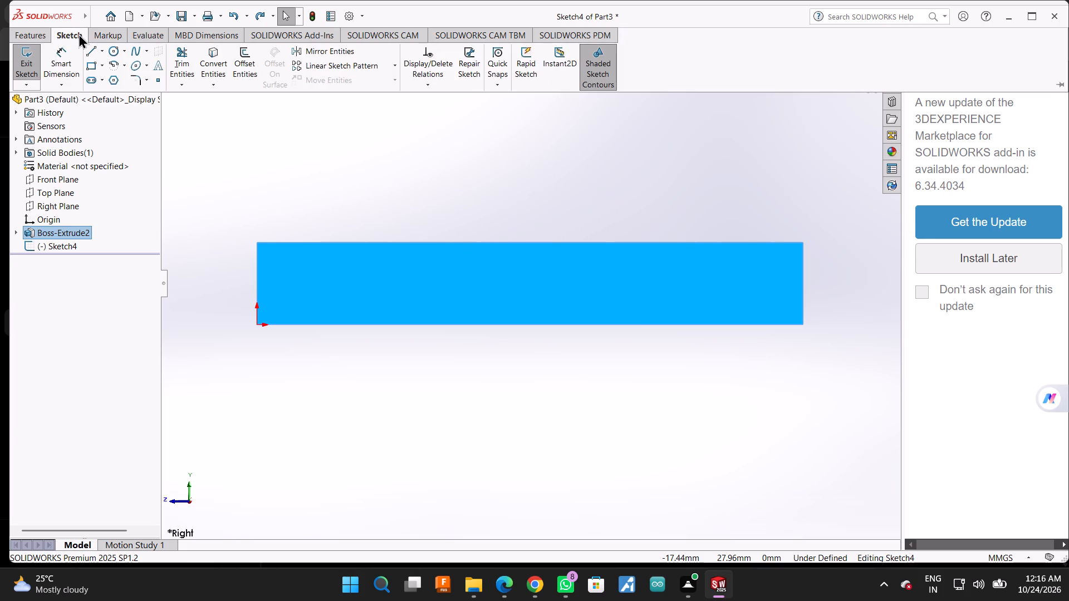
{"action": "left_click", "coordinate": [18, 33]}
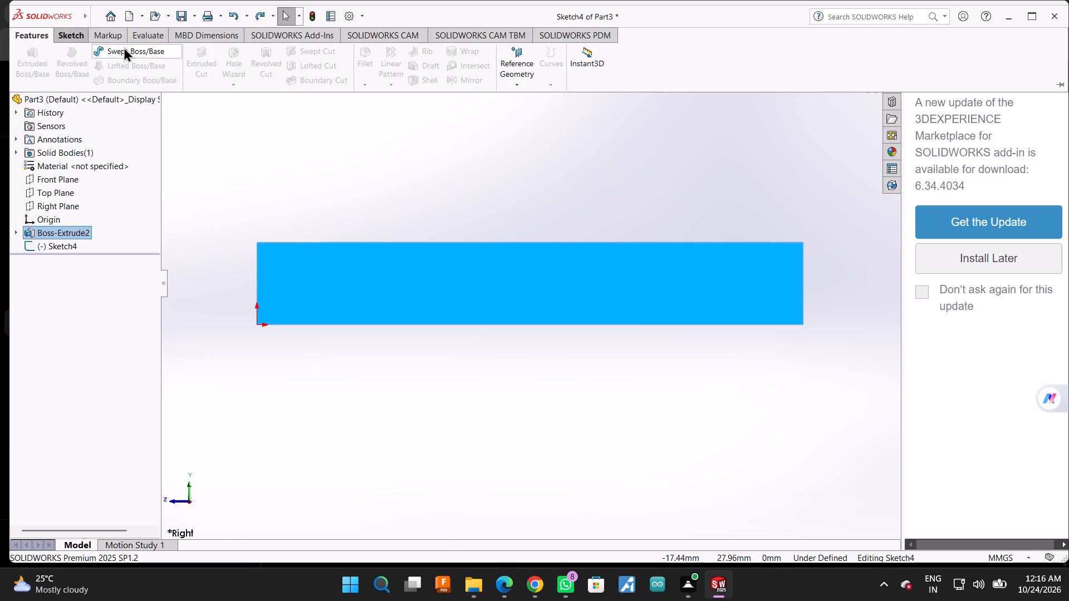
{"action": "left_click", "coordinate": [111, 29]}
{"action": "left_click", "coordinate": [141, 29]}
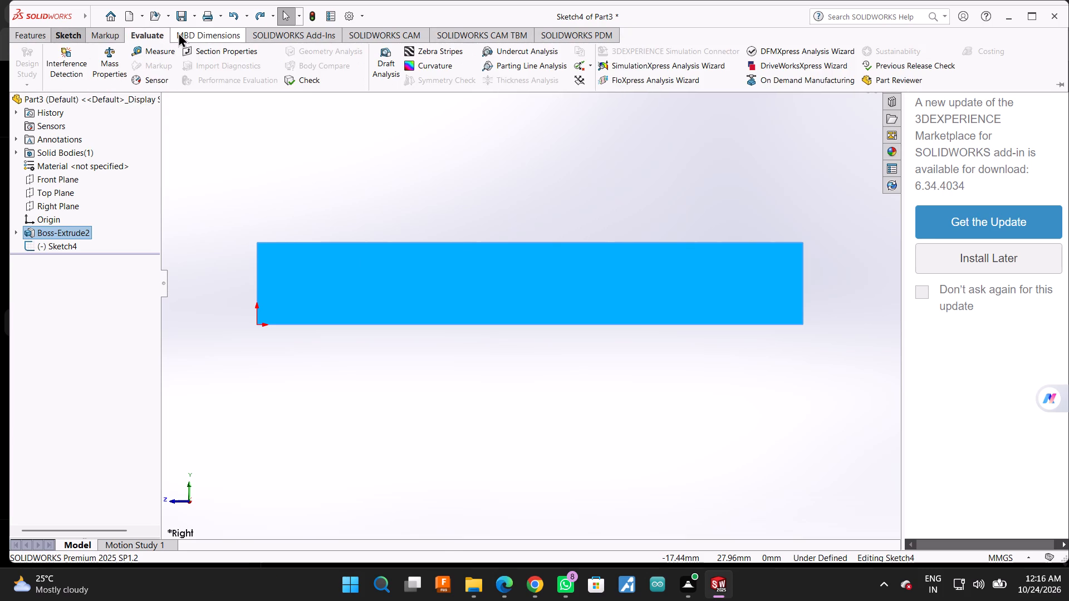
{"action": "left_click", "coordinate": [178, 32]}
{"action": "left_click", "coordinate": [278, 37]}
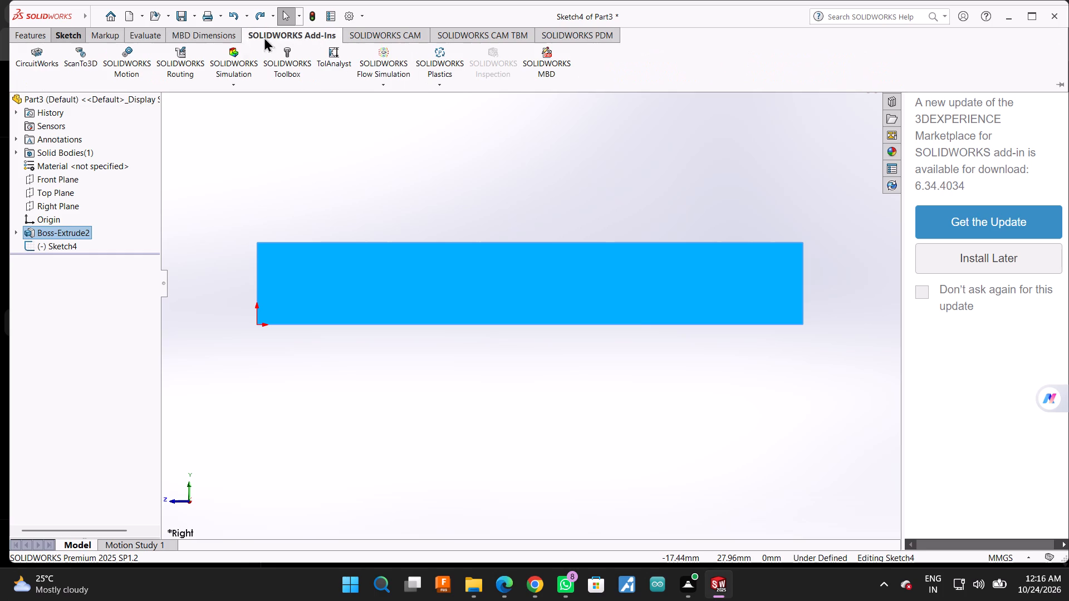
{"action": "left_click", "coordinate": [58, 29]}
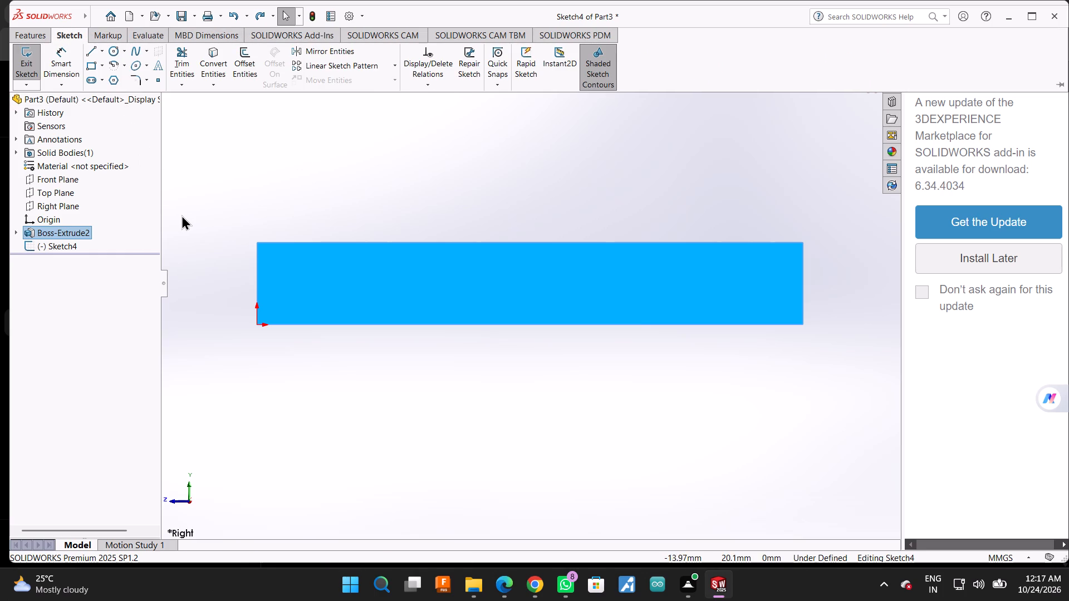
Examine the empty sketch and the block in views normal to each, and check where the Right Plane crosses the block.
{"action": "left_click", "coordinate": [285, 265]}
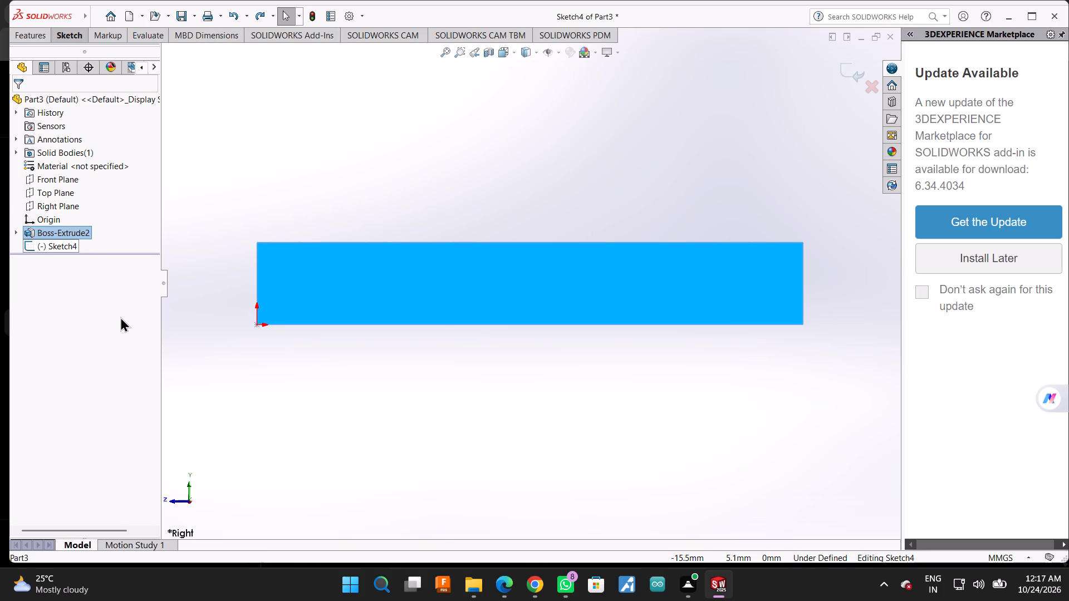
{"action": "left_click", "coordinate": [61, 249]}
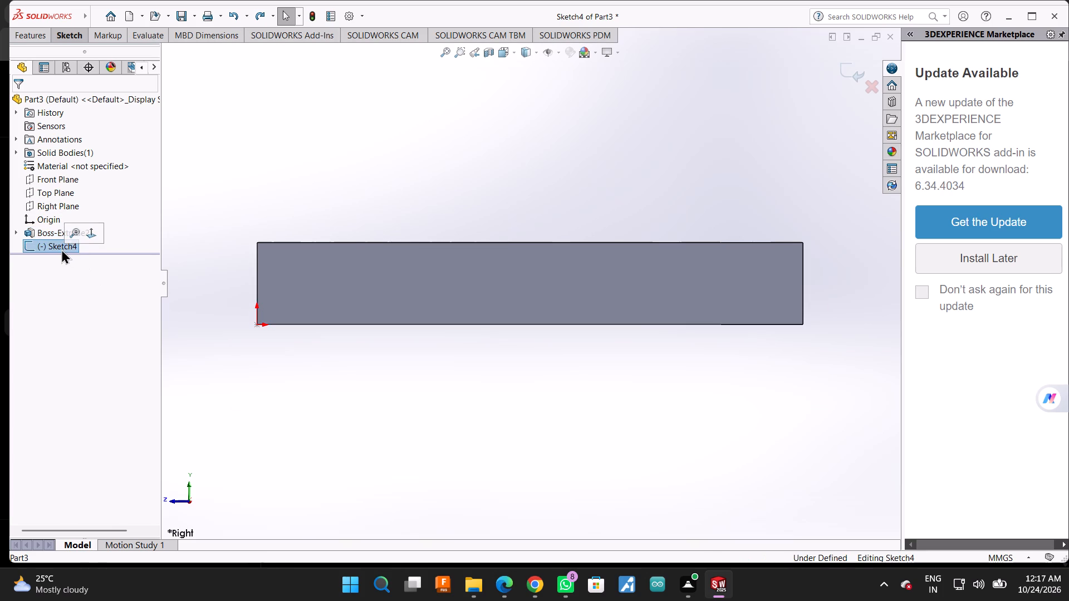
{"action": "left_click", "coordinate": [87, 229]}
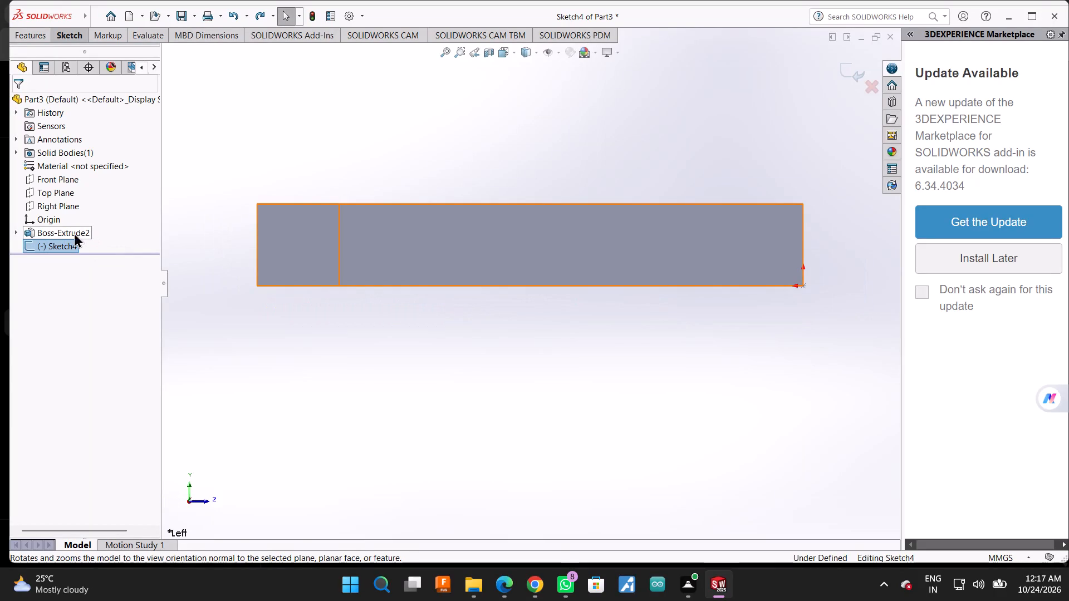
{"action": "left_click", "coordinate": [75, 236]}
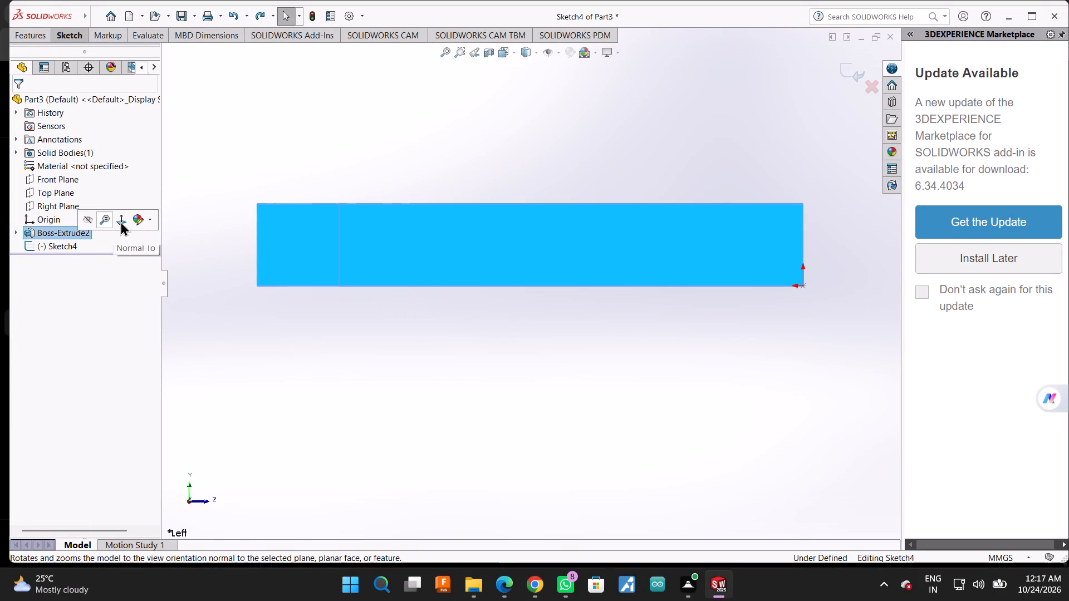
{"action": "left_click", "coordinate": [120, 221]}
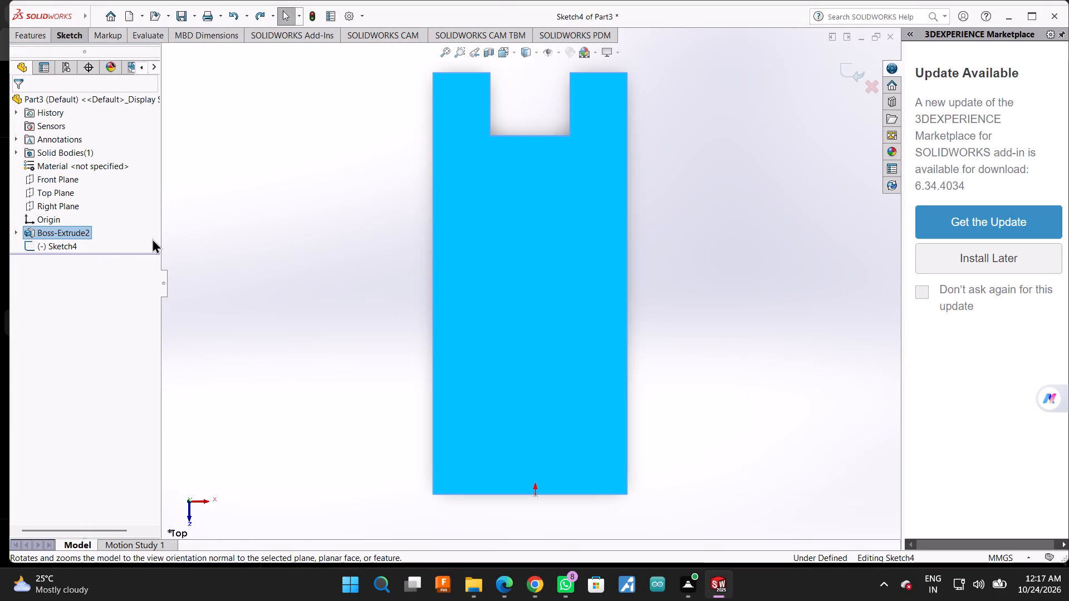
{"action": "left_click", "coordinate": [326, 250]}
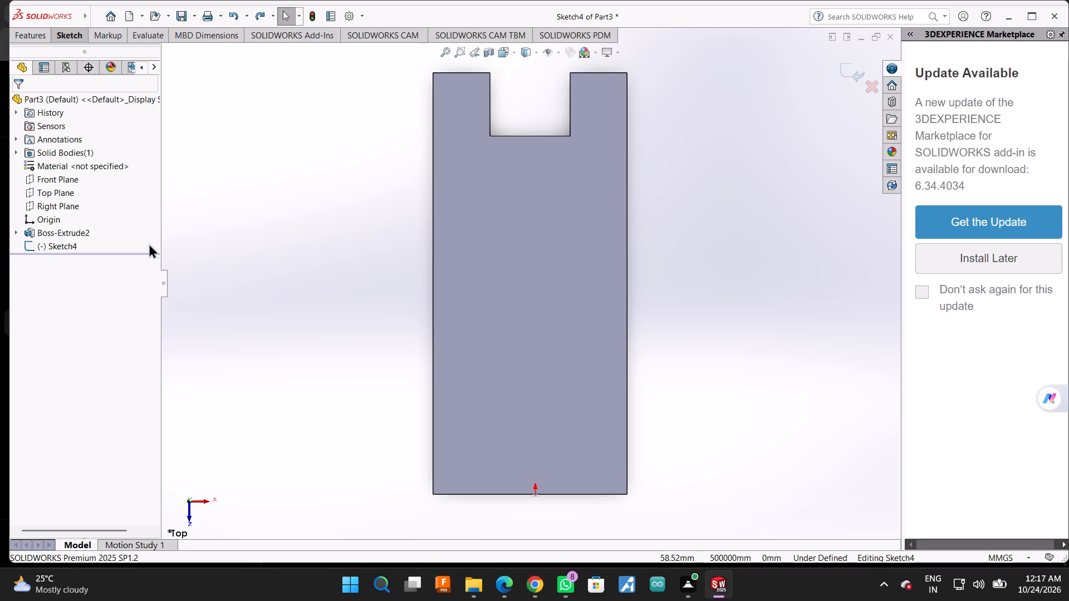
{"action": "left_click", "coordinate": [68, 204]}
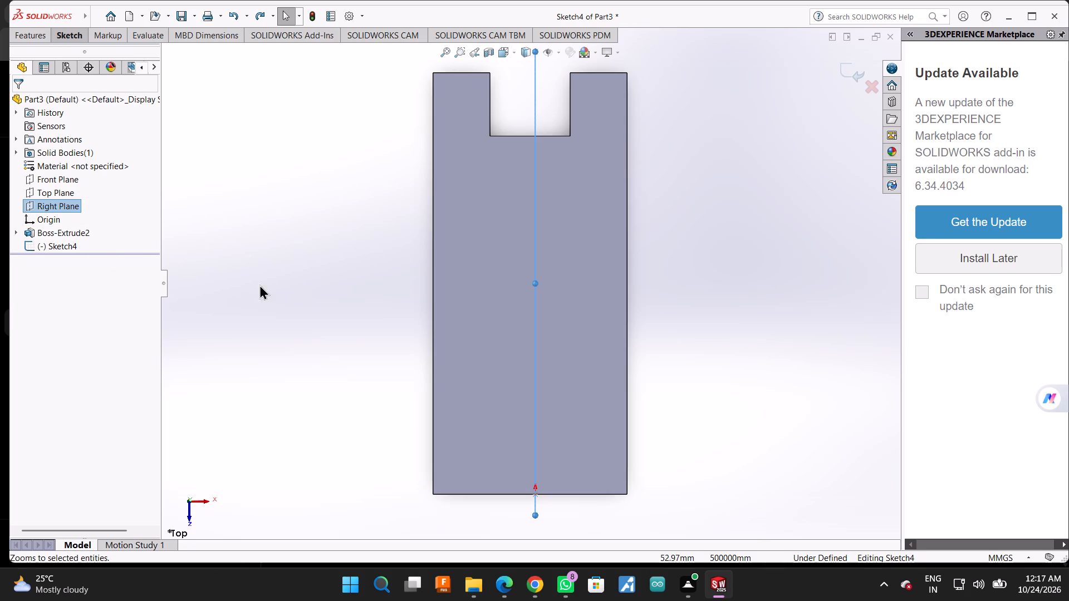
Redo the undone sketch edits to restore the closed lower profile, 40 mm wide and 30 mm from each end.
{"action": "left_click", "coordinate": [253, 9]}
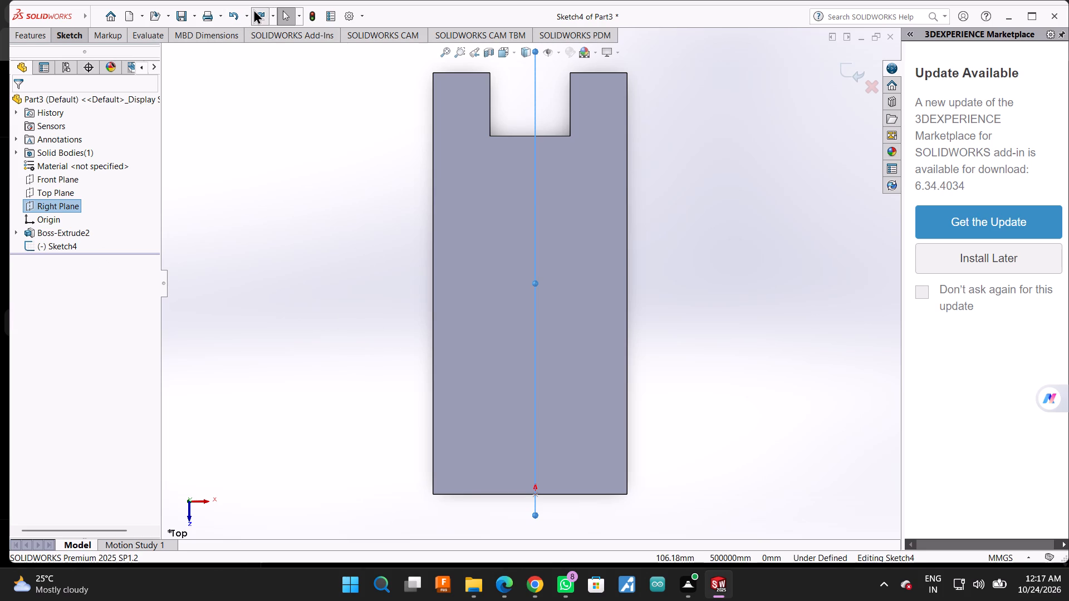
{"action": "middle_click_drag", "start_coordinate": [388, 295], "coordinate": [300, 157]}
{"action": "triple_click", "coordinate": [256, 16]}
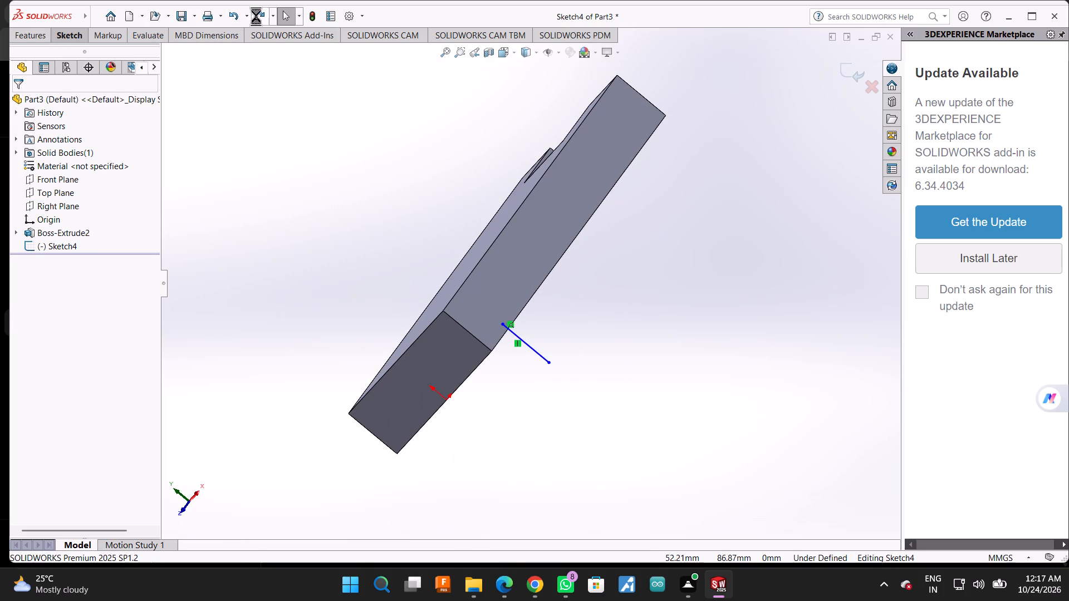
{"action": "triple_click", "coordinate": [256, 16]}
{"action": "double_click", "coordinate": [256, 16]}
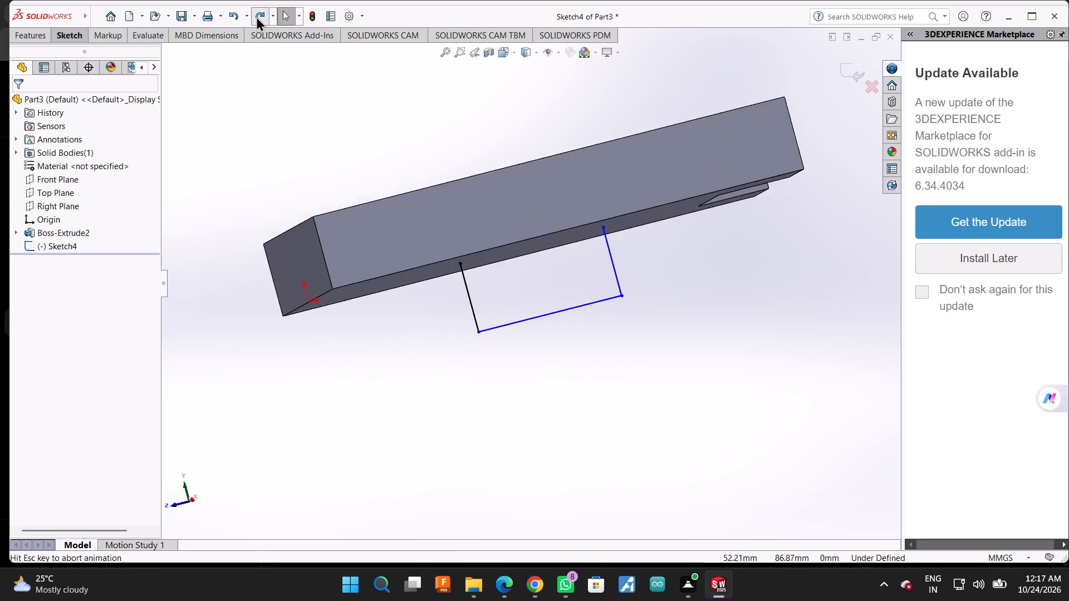
{"action": "left_click", "coordinate": [256, 16]}
{"action": "left_click", "coordinate": [256, 16]}
{"action": "left_click", "coordinate": [256, 16]}
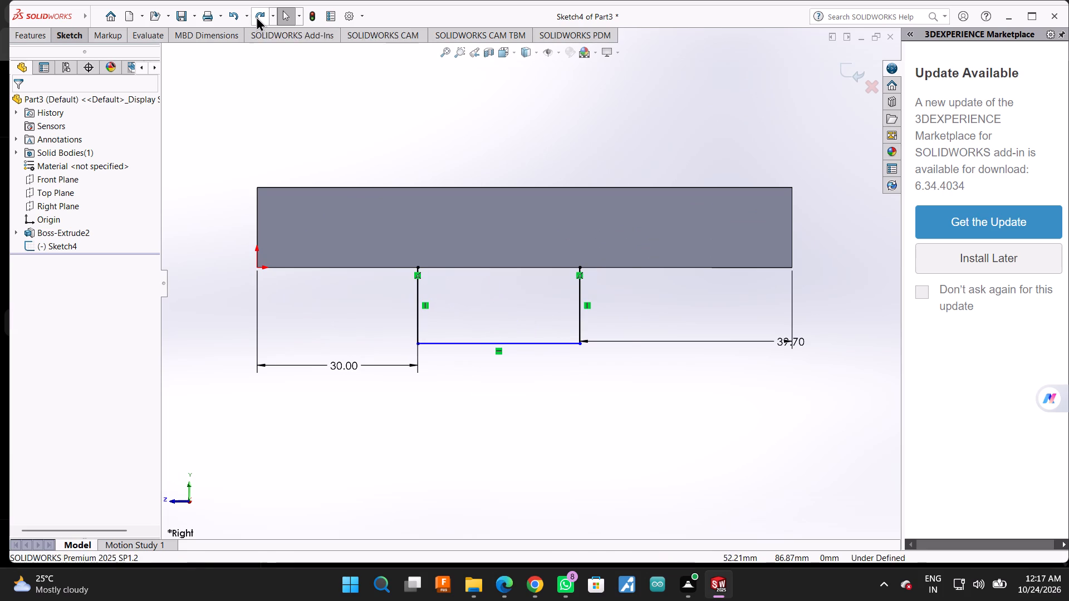
{"action": "left_click", "coordinate": [256, 16]}
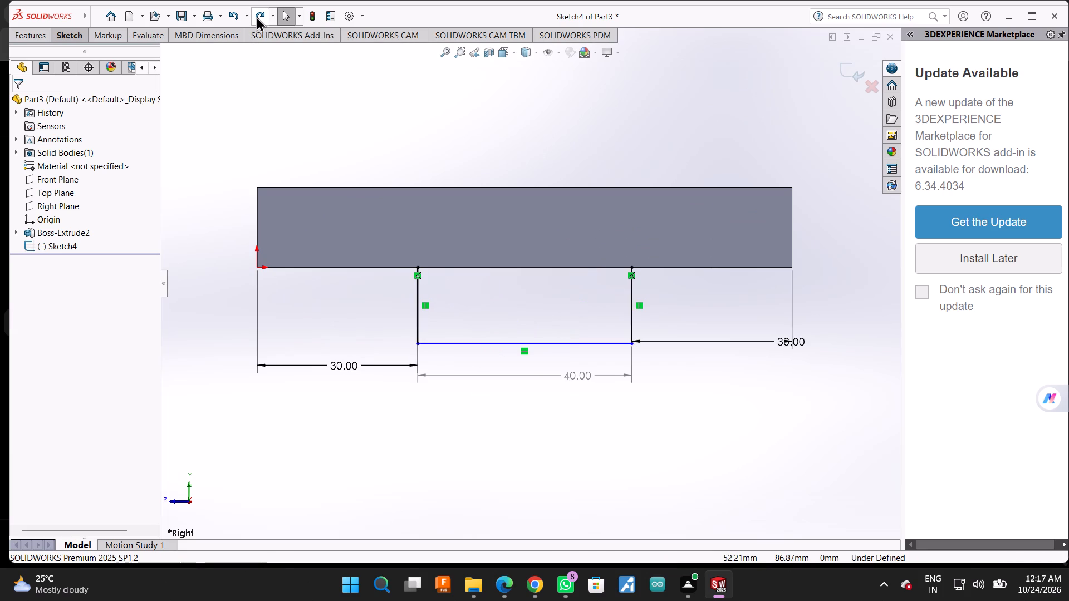
{"action": "left_click", "coordinate": [256, 16]}
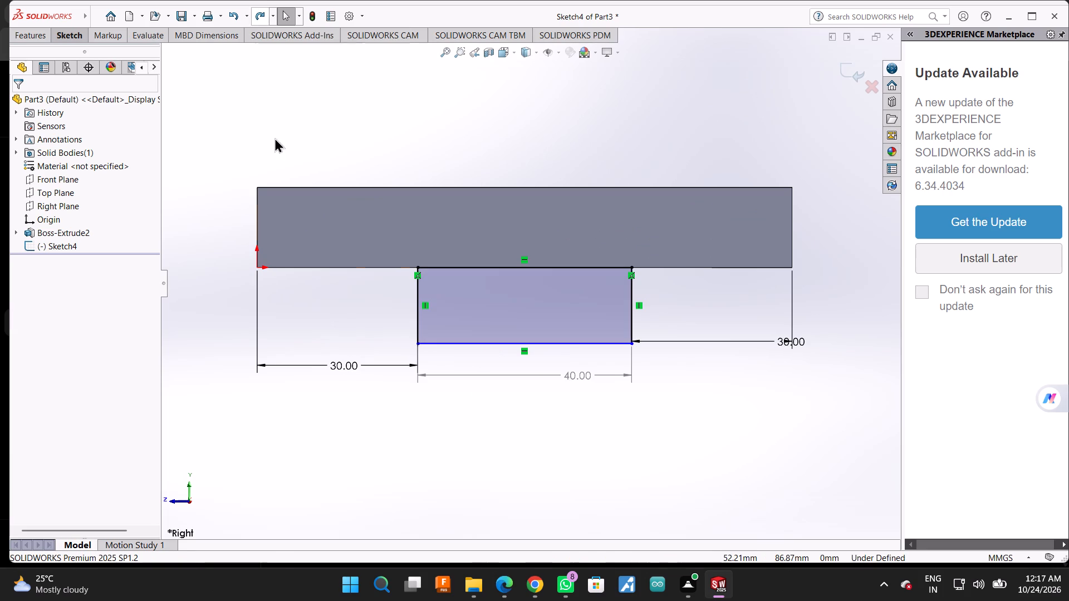
{"action": "left_click", "coordinate": [73, 31]}
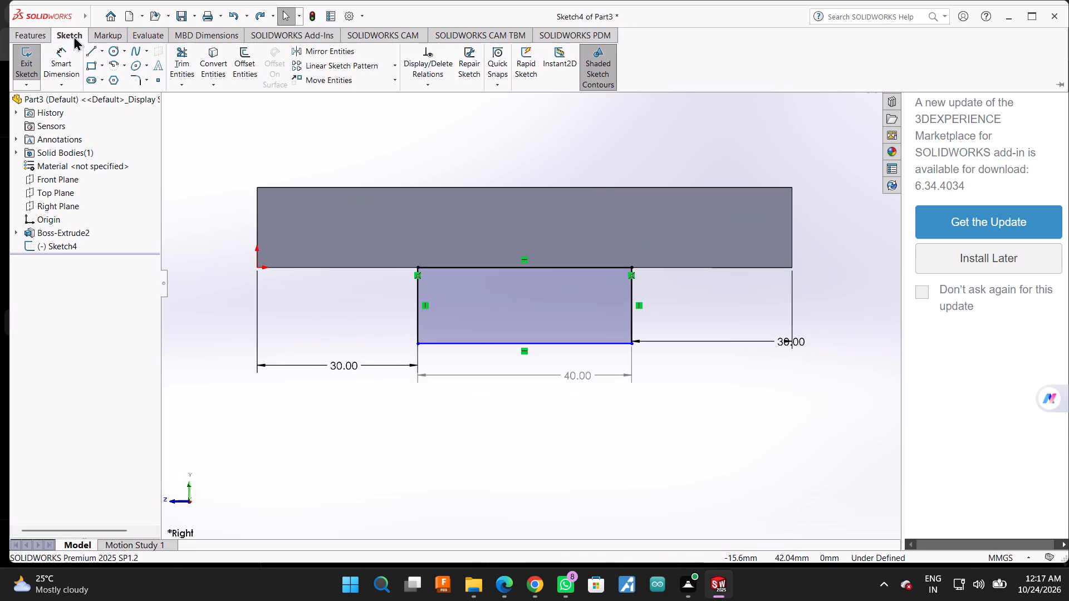
Dimension the vertical side of the closed lower profile and set its height to 15 mm.
{"action": "left_click", "coordinate": [65, 48]}
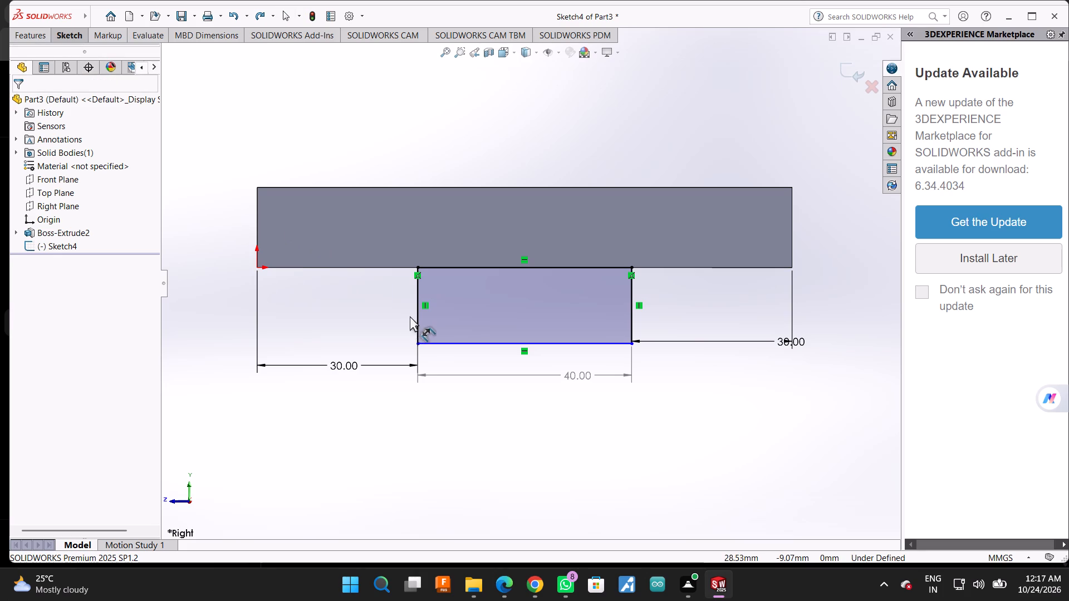
{"action": "left_click", "coordinate": [416, 315]}
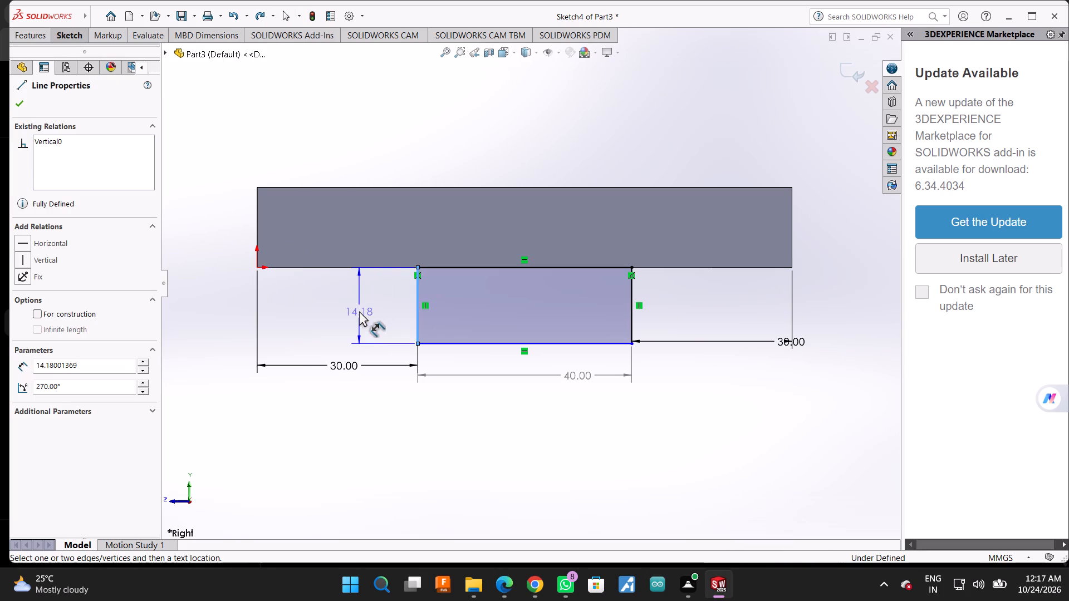
{"action": "left_click", "coordinate": [359, 311]}
{"action": "key", "text": "1"}
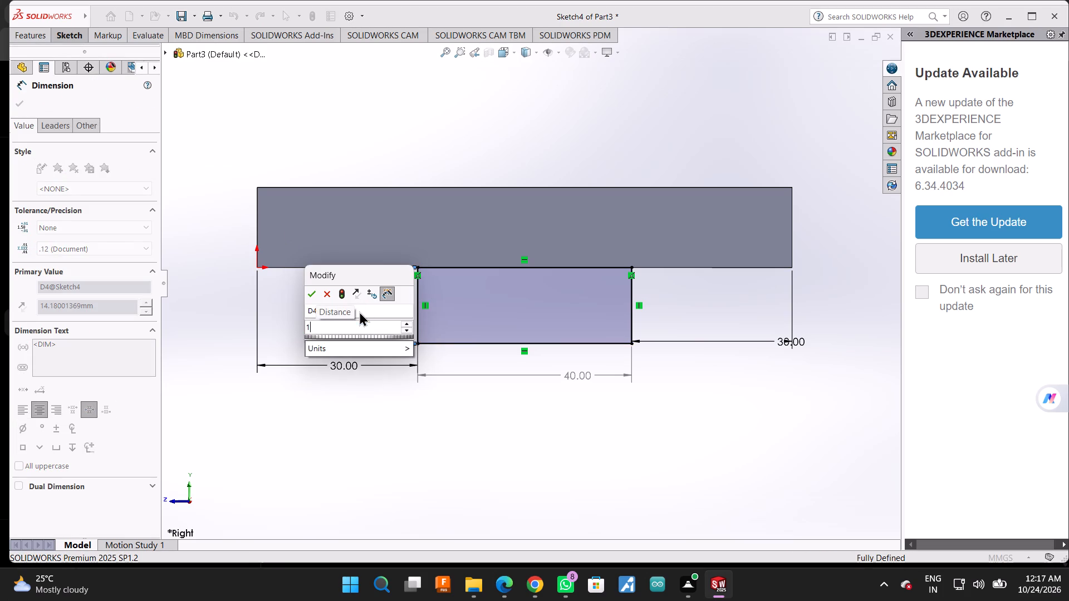
{"action": "key", "text": "5"}
{"action": "key", "text": "Return"}
{"action": "left_click", "coordinate": [486, 405]}
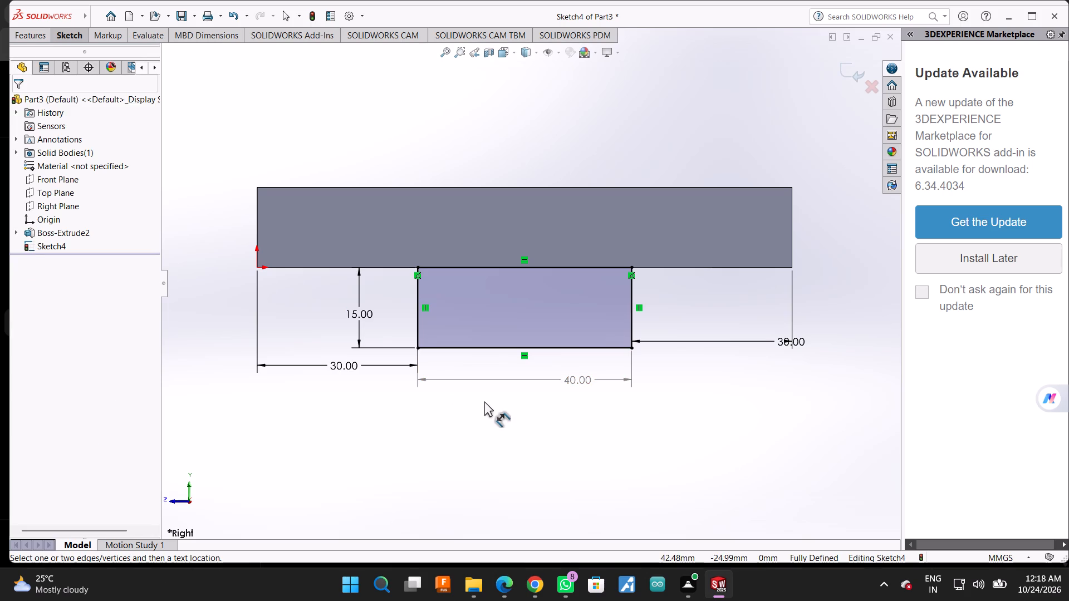
Offset all four lines of the closed lower profile outward by 23 mm, with the offset dimension added.
{"action": "middle_click_drag", "start_coordinate": [184, 339], "coordinate": [185, 339]}
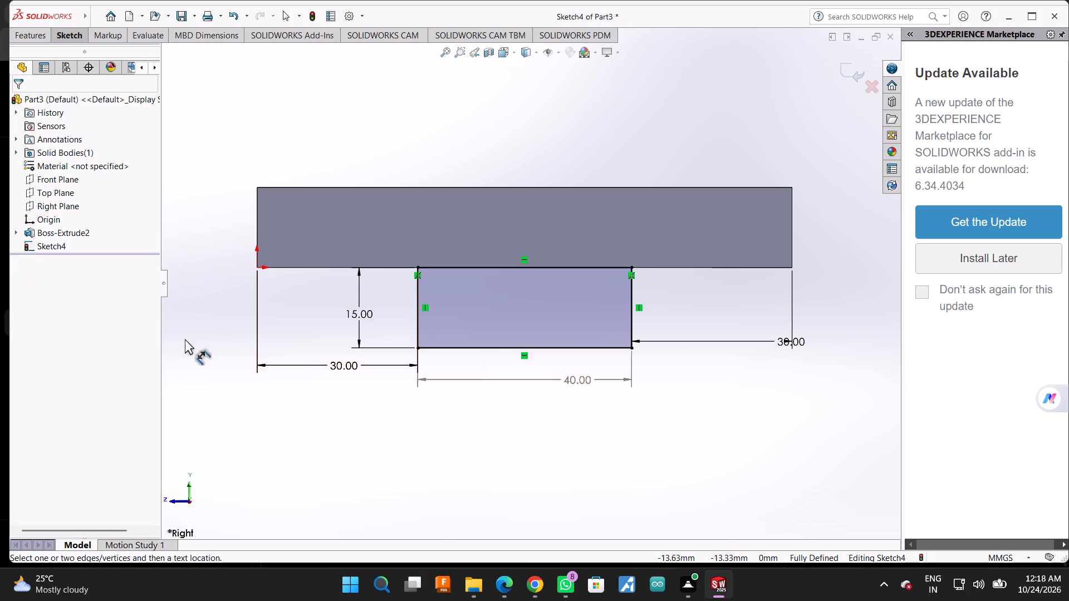
{"action": "middle_click_drag", "start_coordinate": [185, 339], "coordinate": [318, 373]}
{"action": "middle_click", "coordinate": [327, 370]}
{"action": "middle_click_drag", "start_coordinate": [320, 365], "coordinate": [296, 348]}
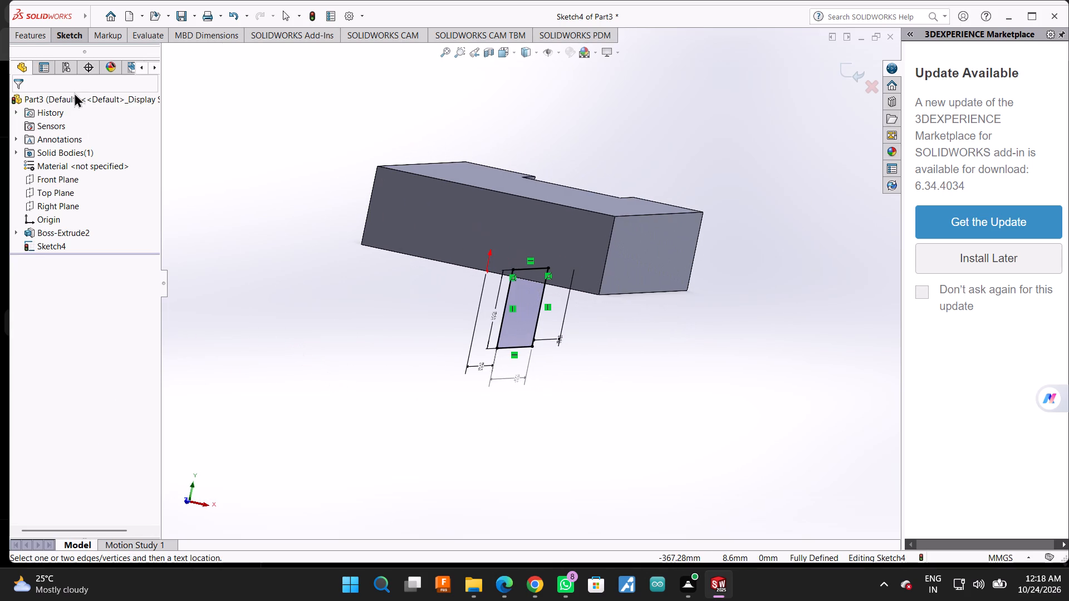
{"action": "left_click", "coordinate": [104, 35]}
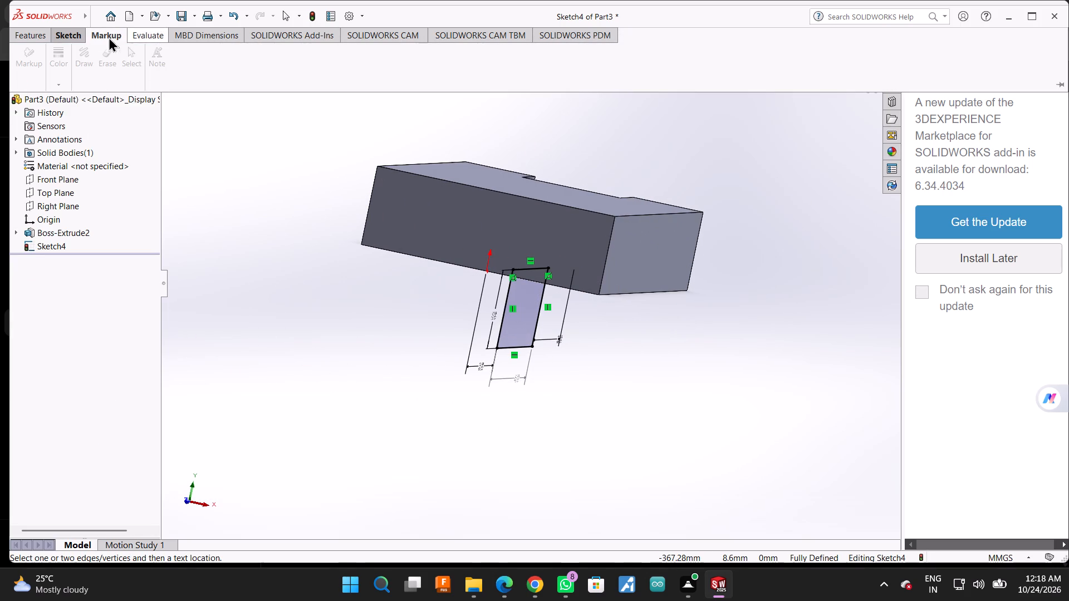
{"action": "left_click", "coordinate": [62, 27]}
{"action": "left_click", "coordinate": [73, 36]}
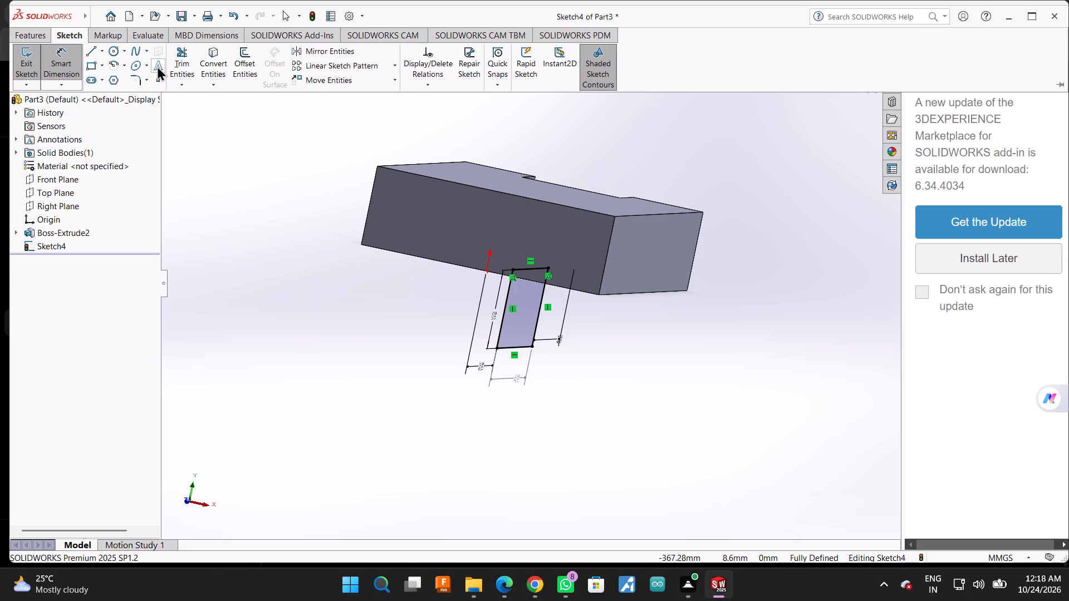
{"action": "left_click", "coordinate": [235, 65]}
{"action": "scroll", "coordinate": [458, 314], "scroll_direction": "down", "scroll_amount": 3}
{"action": "scroll", "coordinate": [558, 278], "scroll_direction": "down", "scroll_amount": 2}
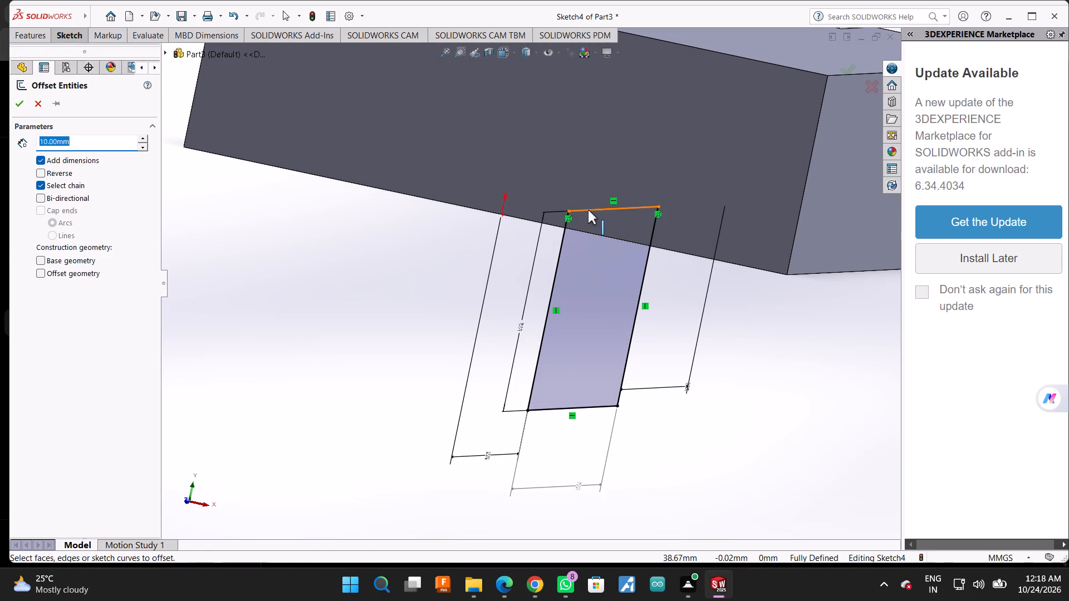
{"action": "left_click", "coordinate": [588, 210]}
{"action": "scroll", "coordinate": [389, 292], "scroll_direction": "up", "scroll_amount": 3}
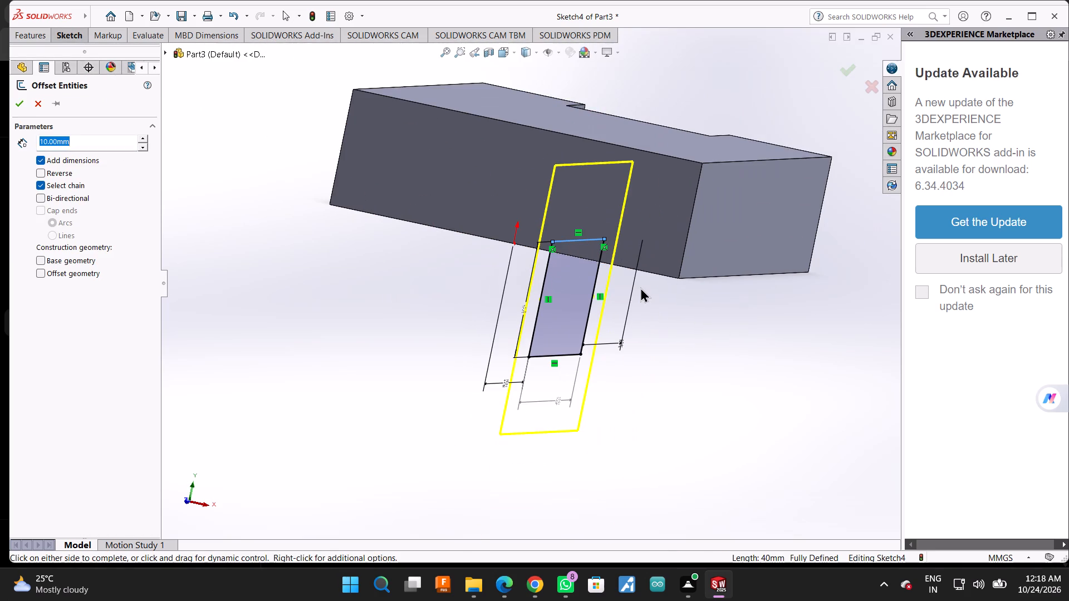
{"action": "left_click", "coordinate": [47, 141]}
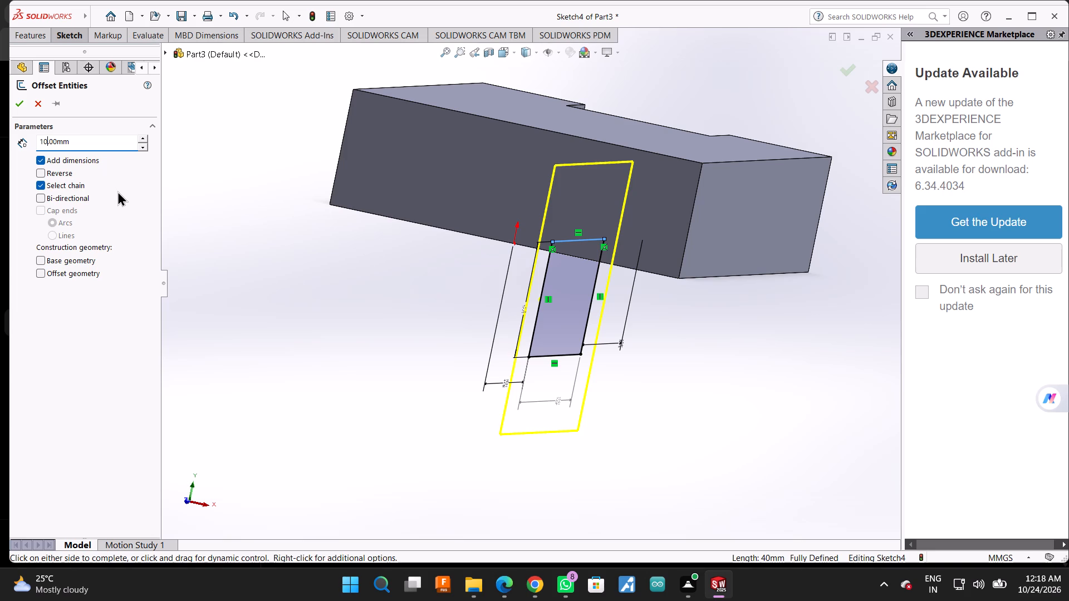
{"action": "type", "text": "23"}
{"action": "key", "text": "BackSpace"}
{"action": "key", "text": "BackSpace"}
{"action": "key", "text": "BackSpace"}
{"action": "key", "text": "BackSpace"}
{"action": "type", "text": "23"}
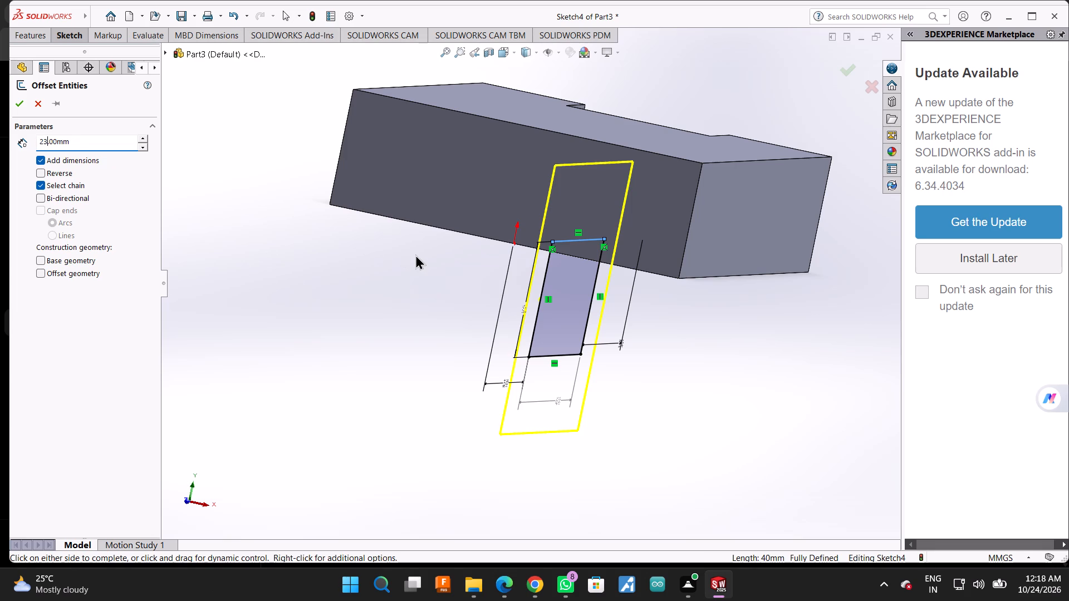
{"action": "middle_click_drag", "start_coordinate": [412, 255], "coordinate": [395, 262]}
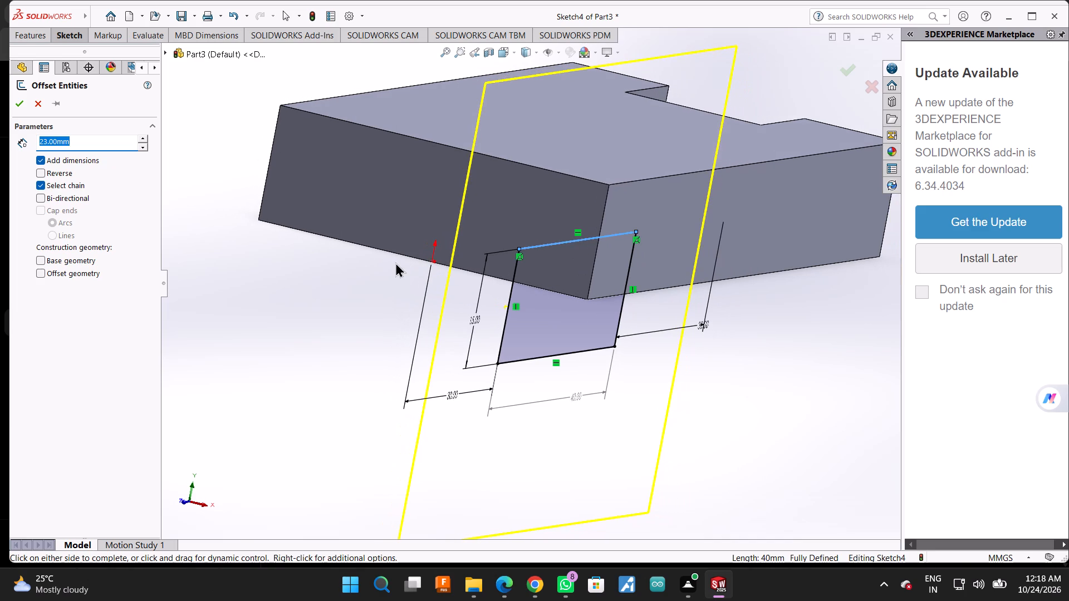
{"action": "left_click", "coordinate": [509, 303]}
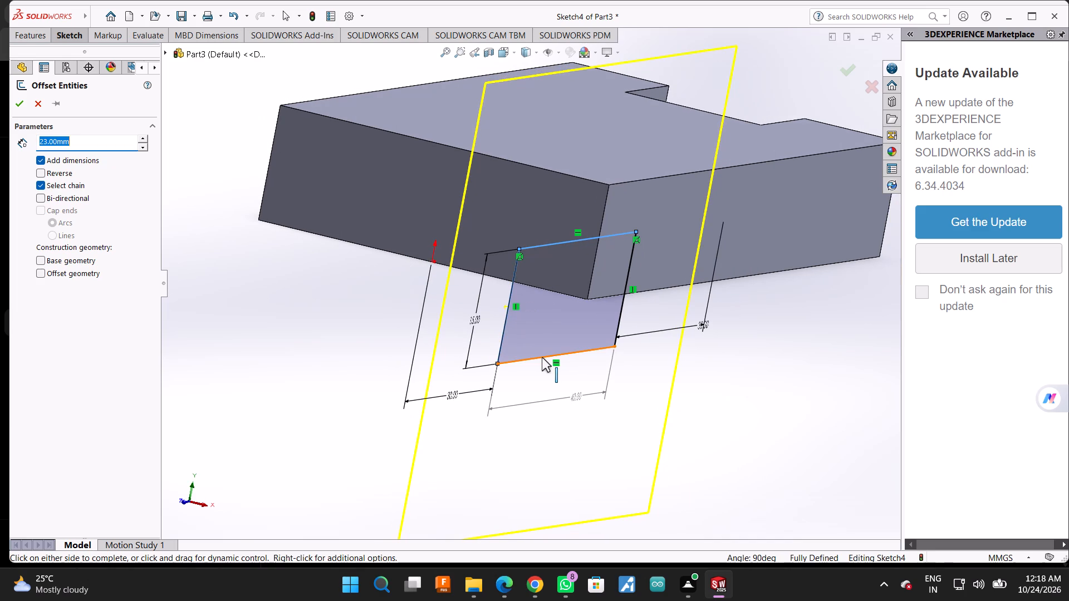
{"action": "left_click", "coordinate": [542, 357]}
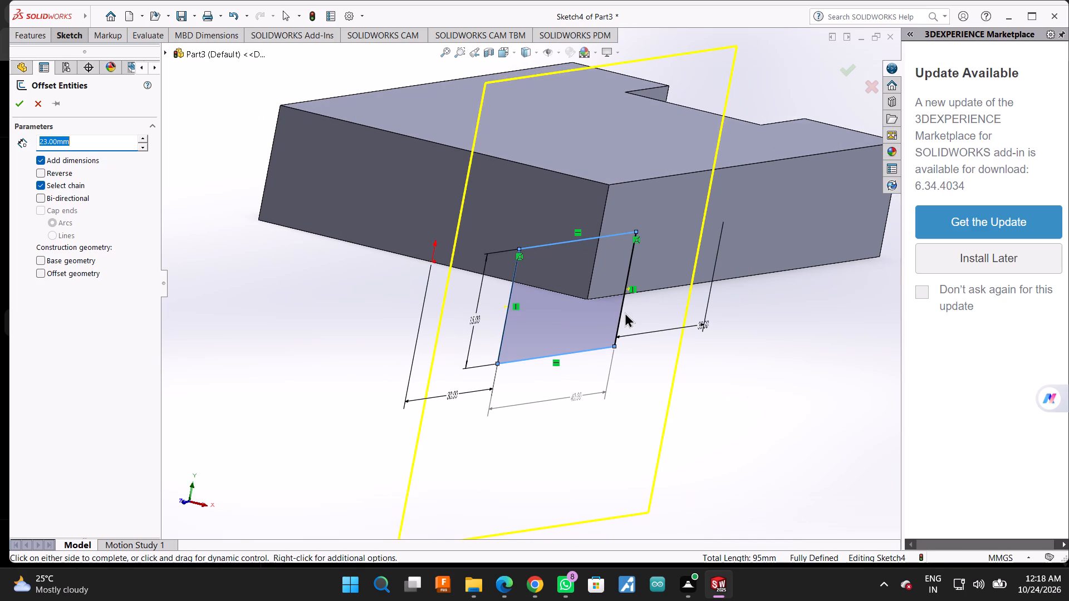
{"action": "left_click", "coordinate": [620, 314], "text": "ctrl"}
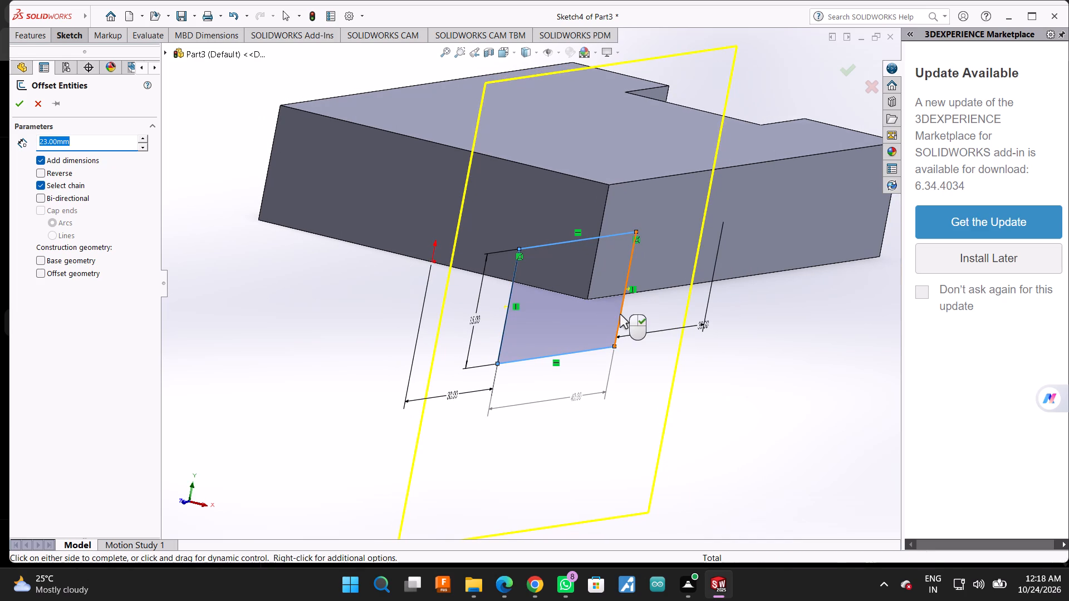
{"action": "left_click", "coordinate": [579, 354], "text": "ctrl"}
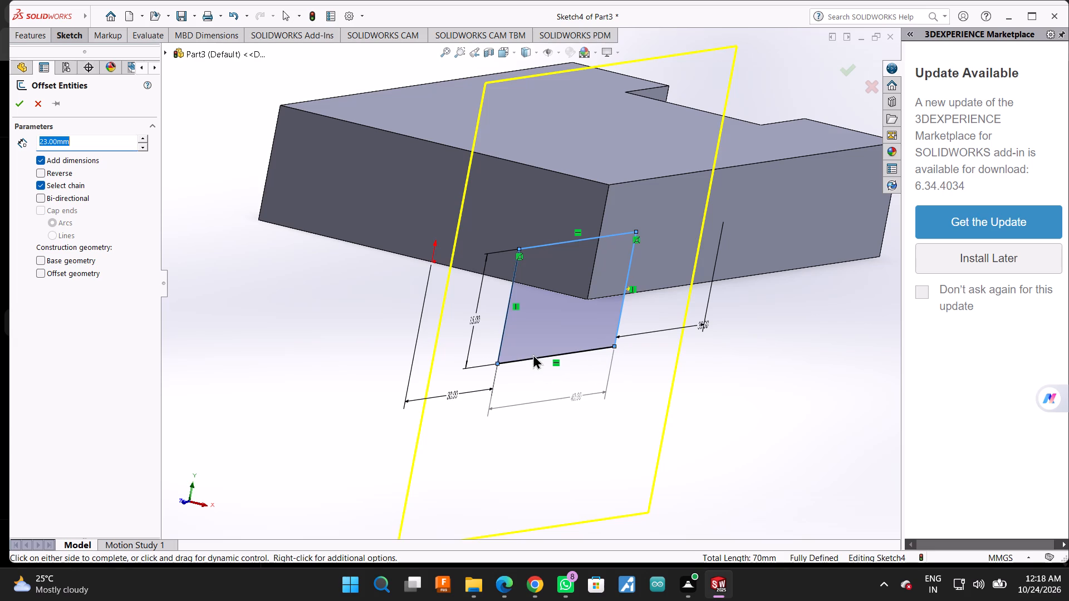
{"action": "left_click", "coordinate": [524, 362], "text": "ctrl"}
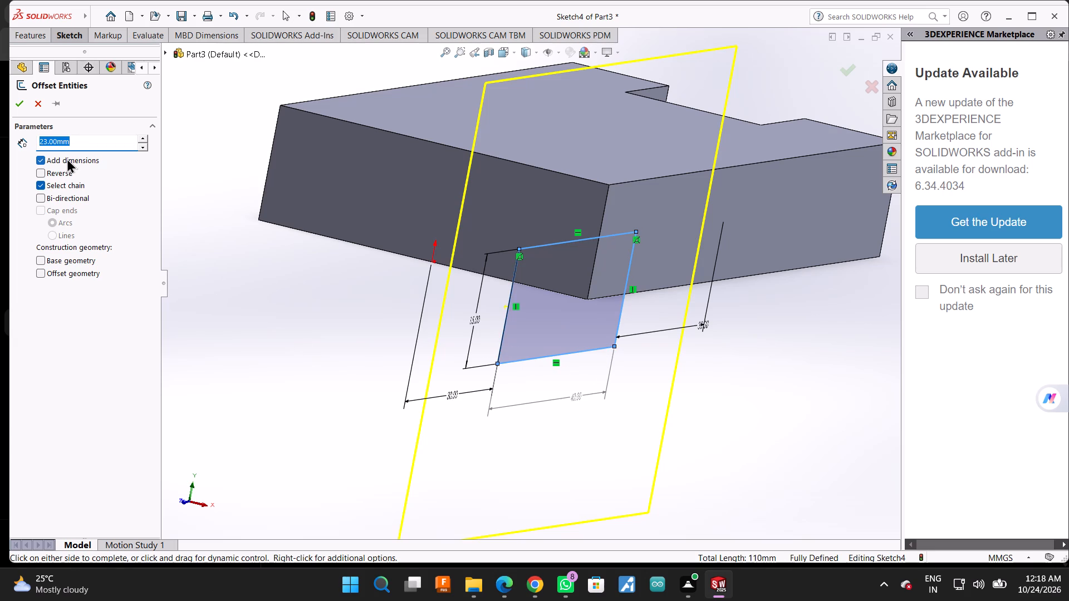
{"action": "left_click", "coordinate": [21, 103]}
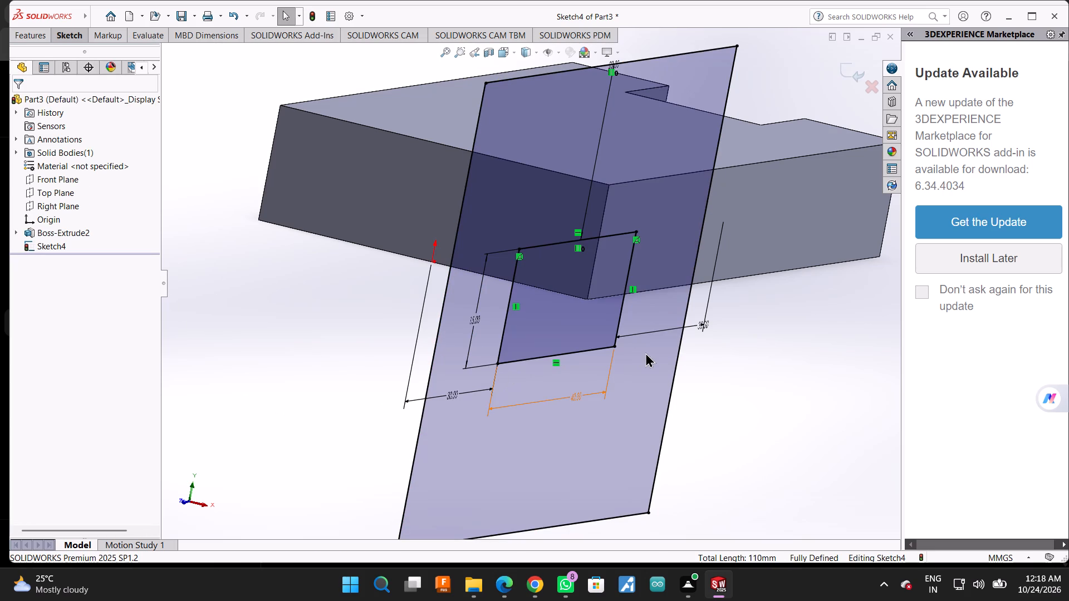
Examine from several angles how the offset rectangle and the inner profile sit relative to the notched block.
{"action": "middle_click_drag", "start_coordinate": [752, 339], "coordinate": [758, 338]}
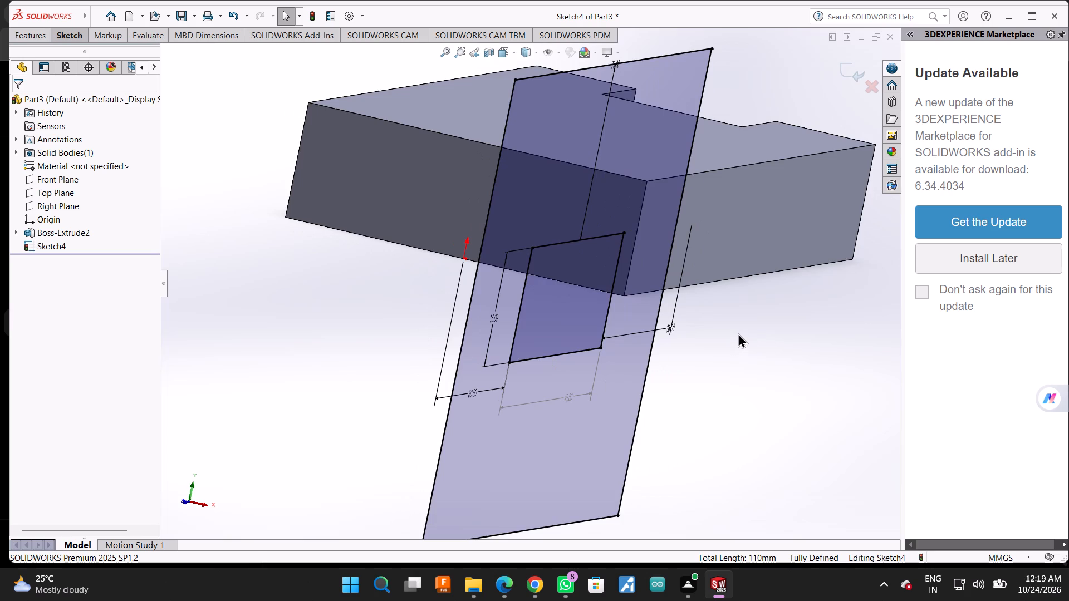
{"action": "middle_click", "coordinate": [738, 333]}
{"action": "scroll", "coordinate": [738, 333], "scroll_direction": "up", "scroll_amount": 1}
{"action": "middle_click_drag", "start_coordinate": [738, 333], "coordinate": [788, 354]}
{"action": "middle_click", "coordinate": [660, 289]}
{"action": "middle_click_drag", "start_coordinate": [660, 289], "coordinate": [695, 316]}
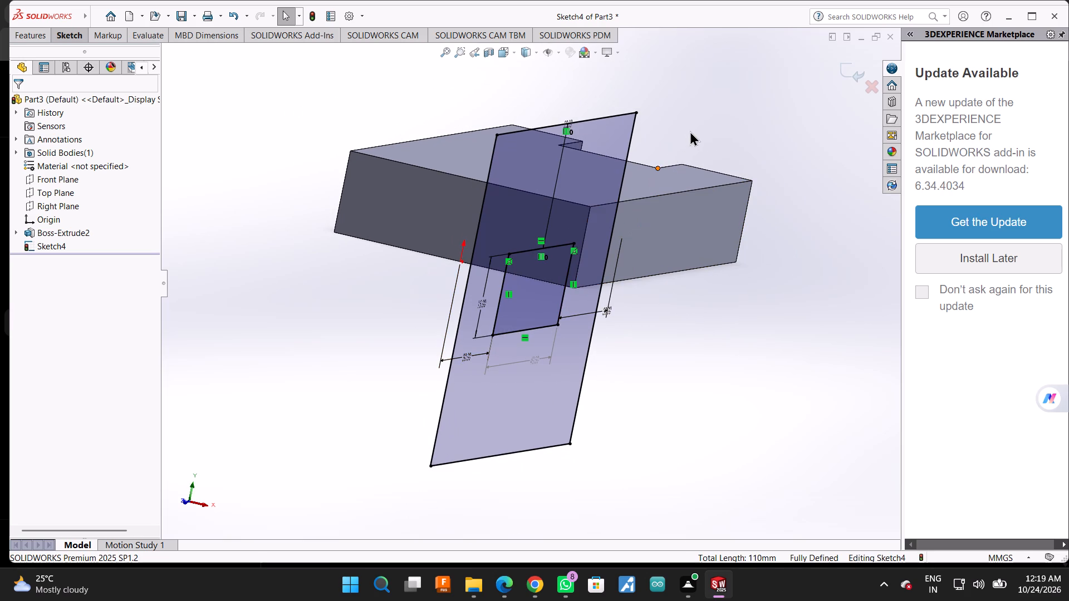
{"action": "middle_click", "coordinate": [602, 186]}
{"action": "scroll", "coordinate": [601, 314], "scroll_direction": "up", "scroll_amount": 3}
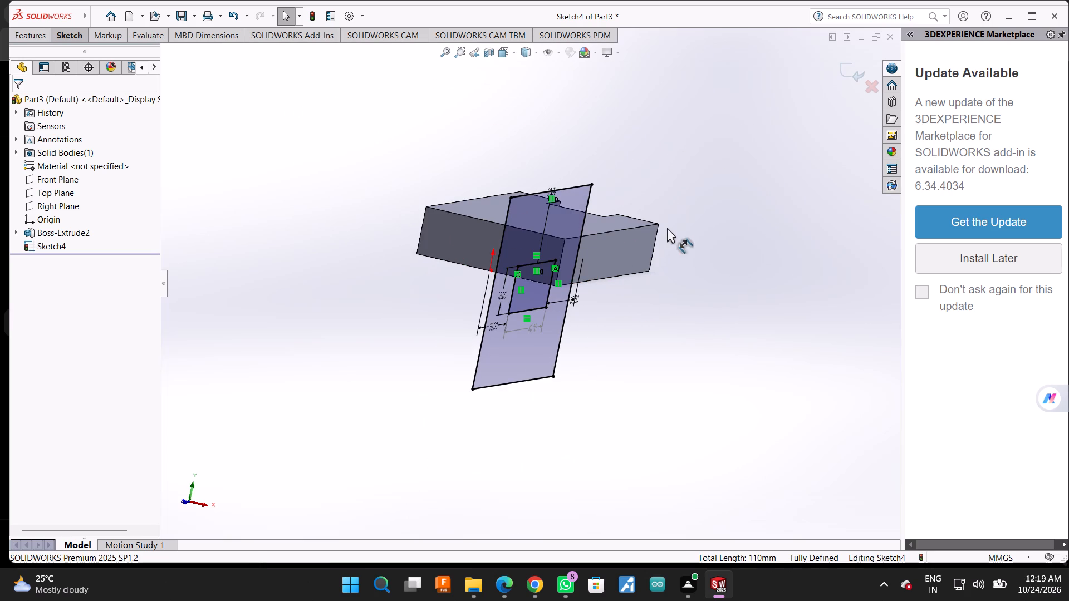
{"action": "right_click", "coordinate": [673, 250]}
{"action": "left_click", "coordinate": [668, 169]}
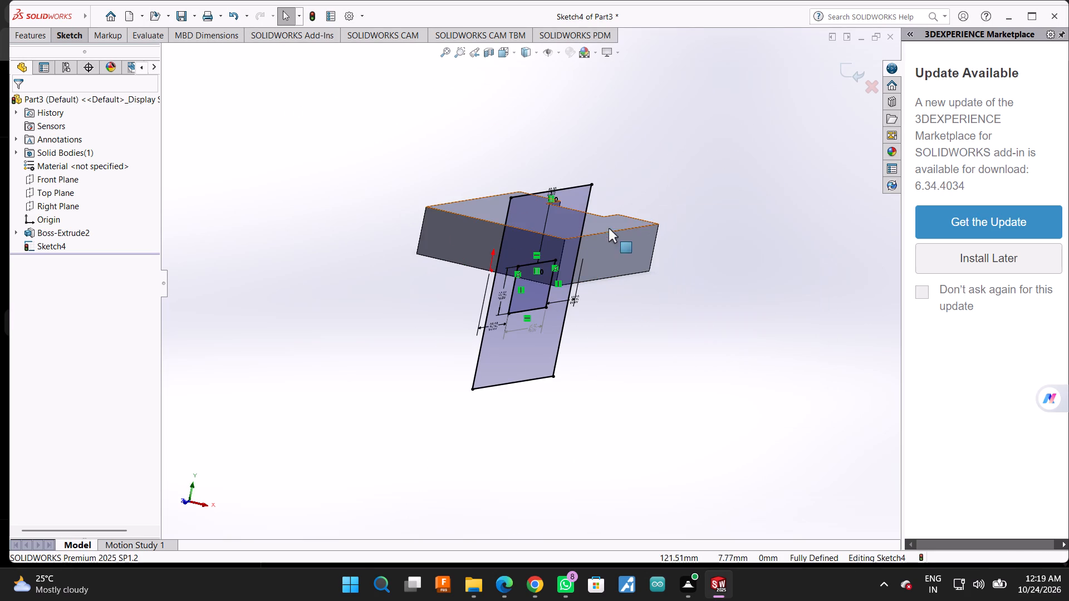
{"action": "middle_click_drag", "start_coordinate": [627, 186], "coordinate": [582, 263]}
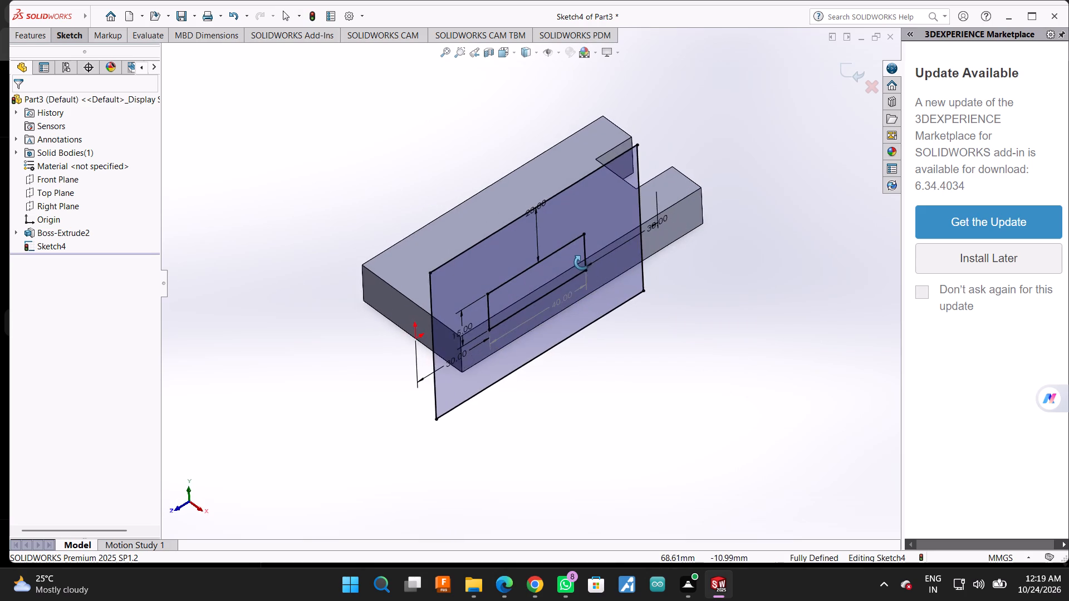
{"action": "middle_click_drag", "start_coordinate": [582, 263], "coordinate": [750, 177]}
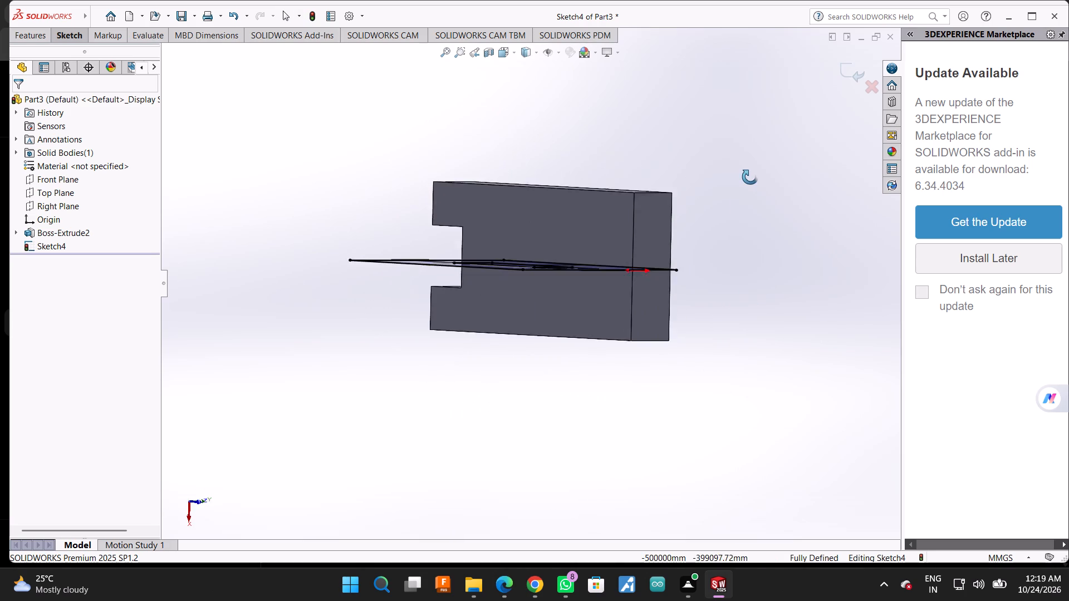
{"action": "middle_click_drag", "start_coordinate": [750, 177], "coordinate": [762, 184]}
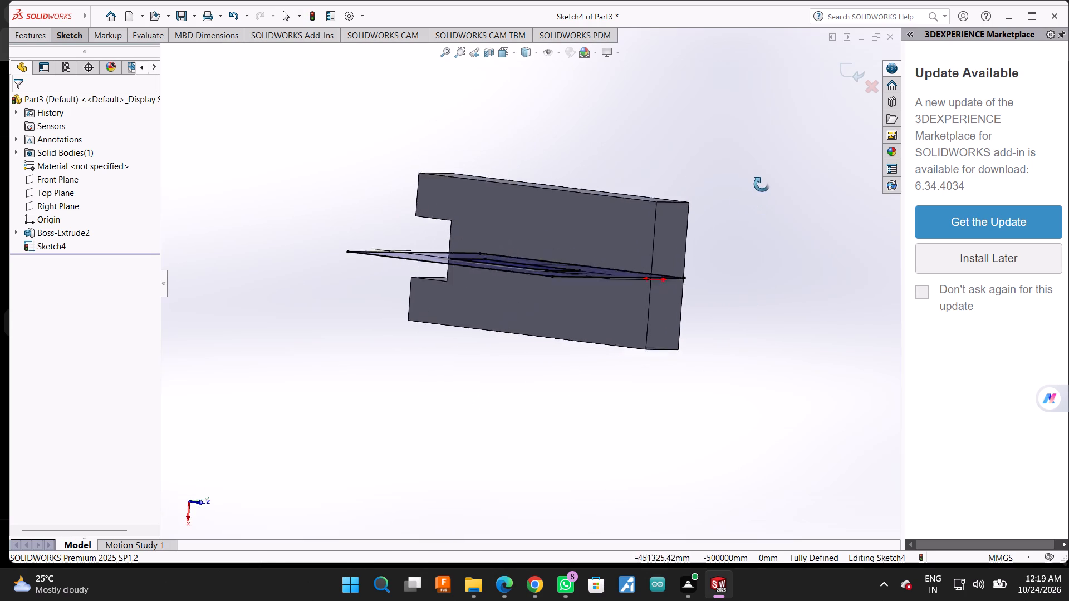
{"action": "middle_click_drag", "start_coordinate": [762, 184], "coordinate": [767, 116]}
{"action": "middle_click_drag", "start_coordinate": [774, 101], "coordinate": [766, 165]}
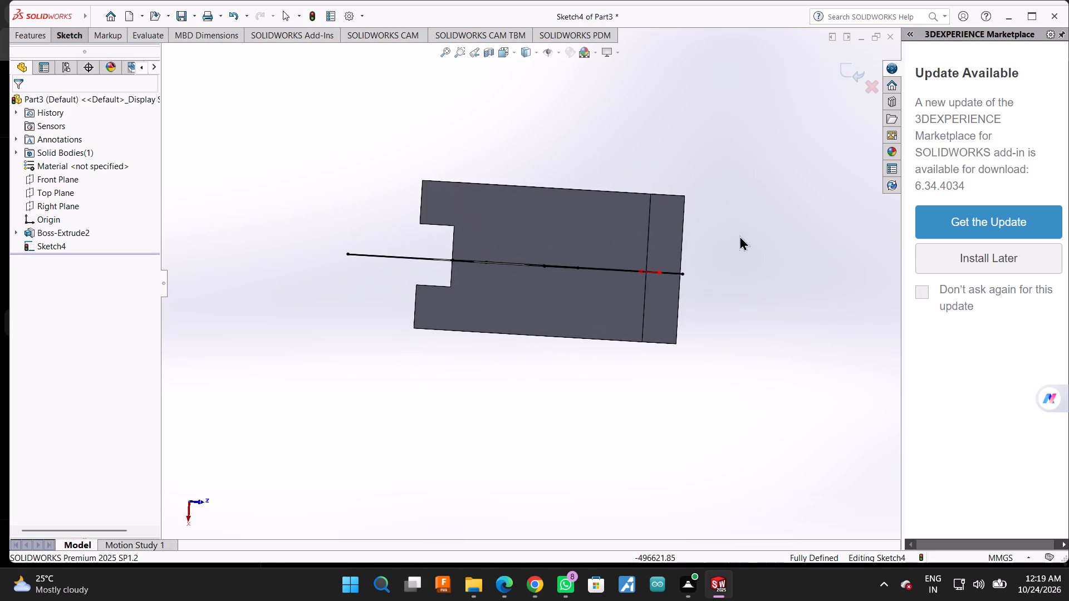
{"action": "middle_click_drag", "start_coordinate": [725, 272], "coordinate": [723, 282]}
{"action": "middle_click_drag", "start_coordinate": [726, 222], "coordinate": [700, 303]}
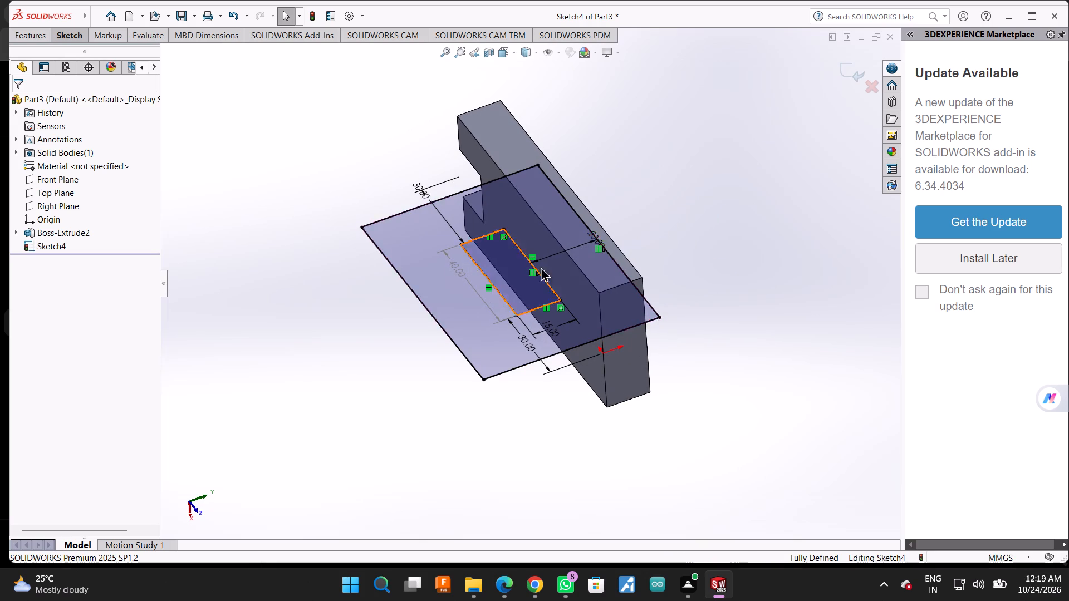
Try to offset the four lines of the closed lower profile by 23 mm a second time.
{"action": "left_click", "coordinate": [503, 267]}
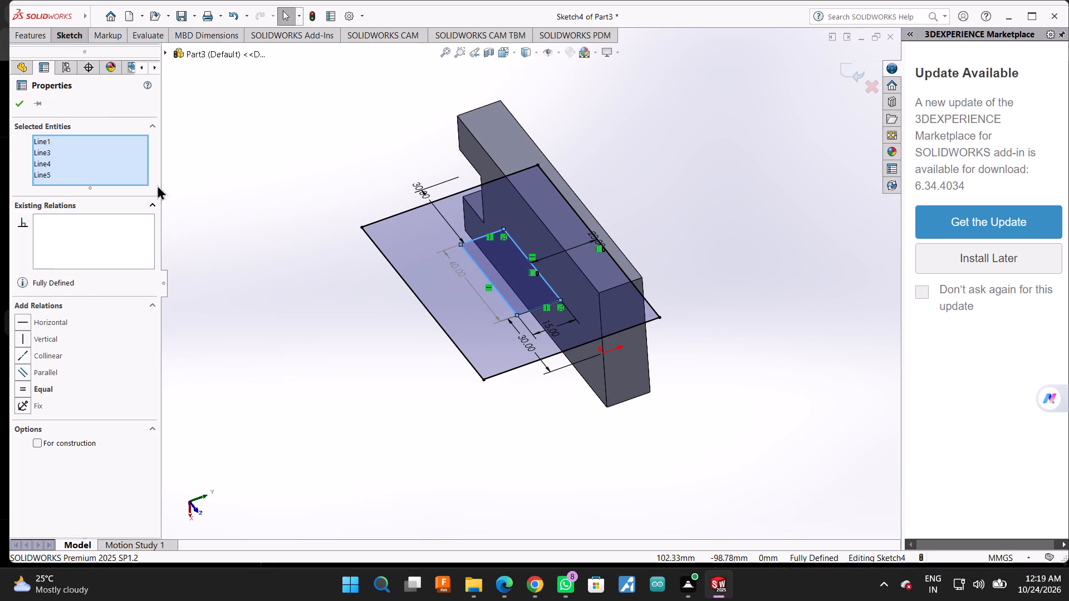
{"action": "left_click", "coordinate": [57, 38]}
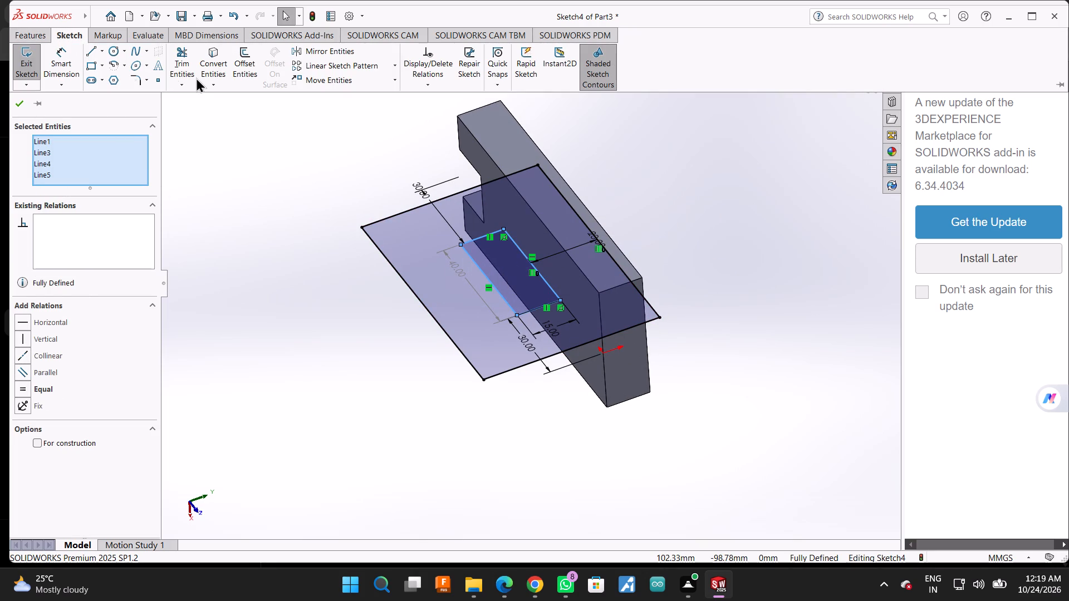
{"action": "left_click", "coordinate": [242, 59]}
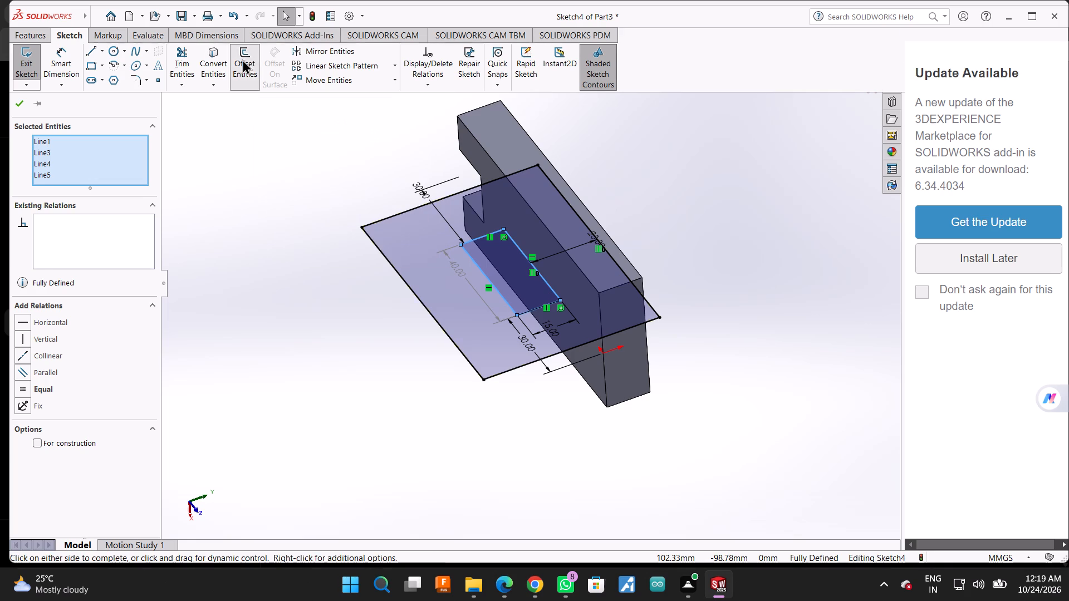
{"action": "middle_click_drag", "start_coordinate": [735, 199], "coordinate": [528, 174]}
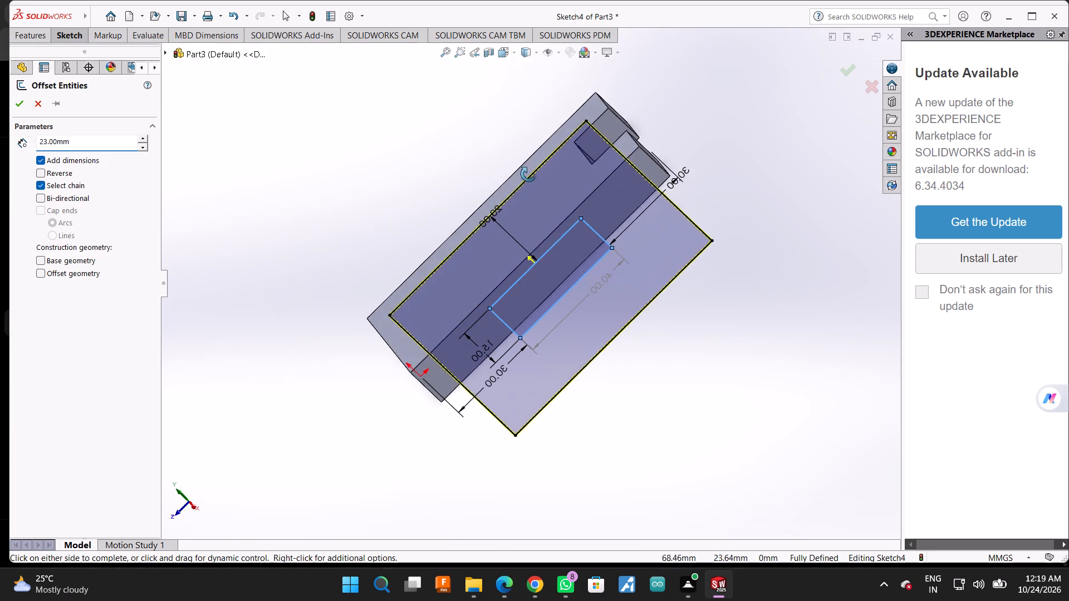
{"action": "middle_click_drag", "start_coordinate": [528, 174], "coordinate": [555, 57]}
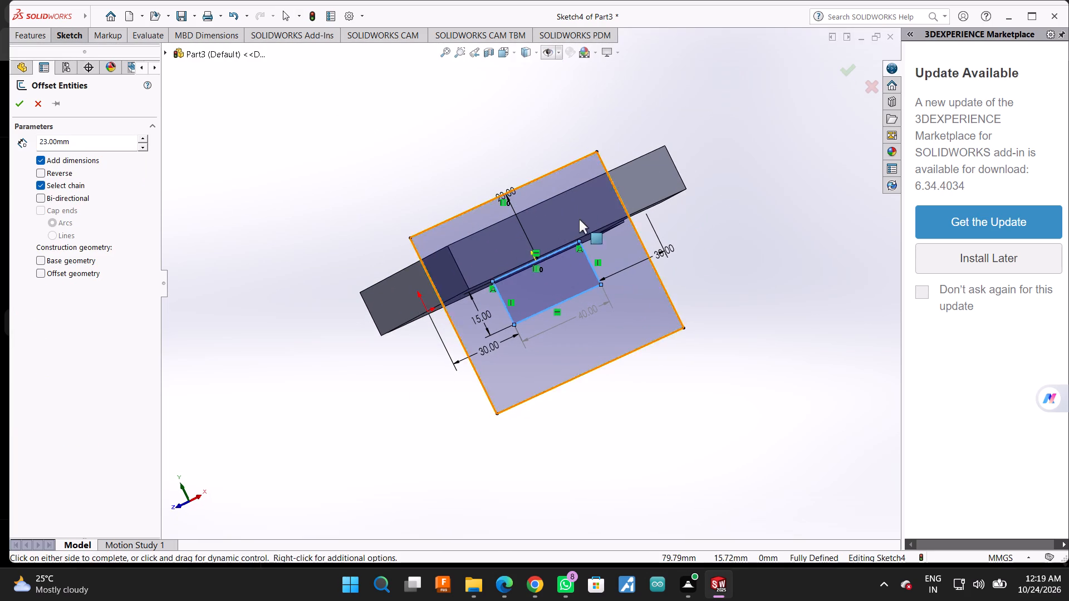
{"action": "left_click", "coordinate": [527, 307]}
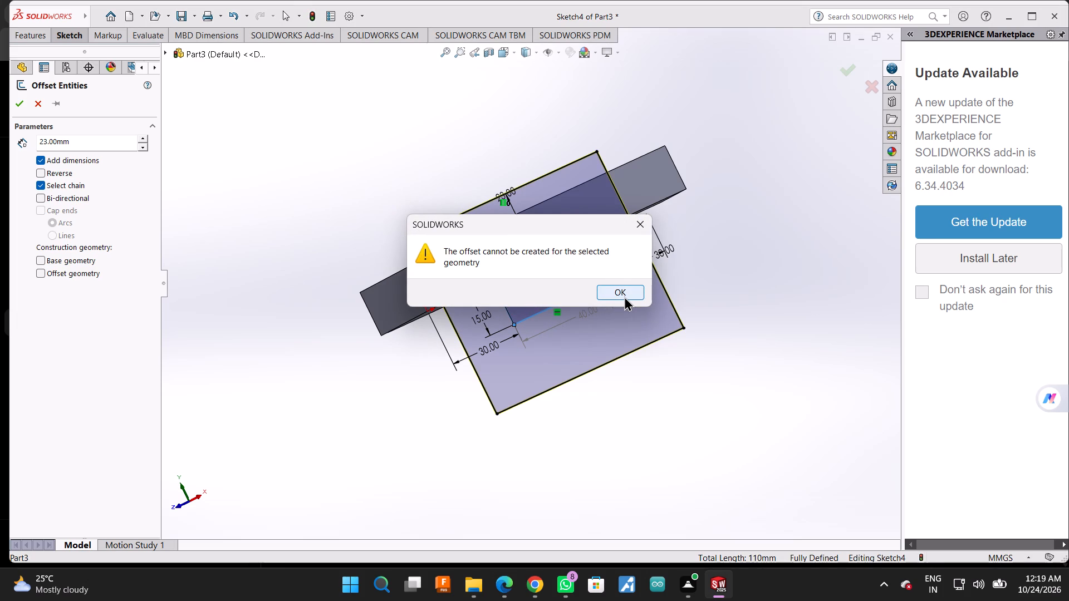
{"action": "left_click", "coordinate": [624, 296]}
Undo the 23 mm offset rectangle around the closed lower profile.
{"action": "key", "text": "ctrl+z"}
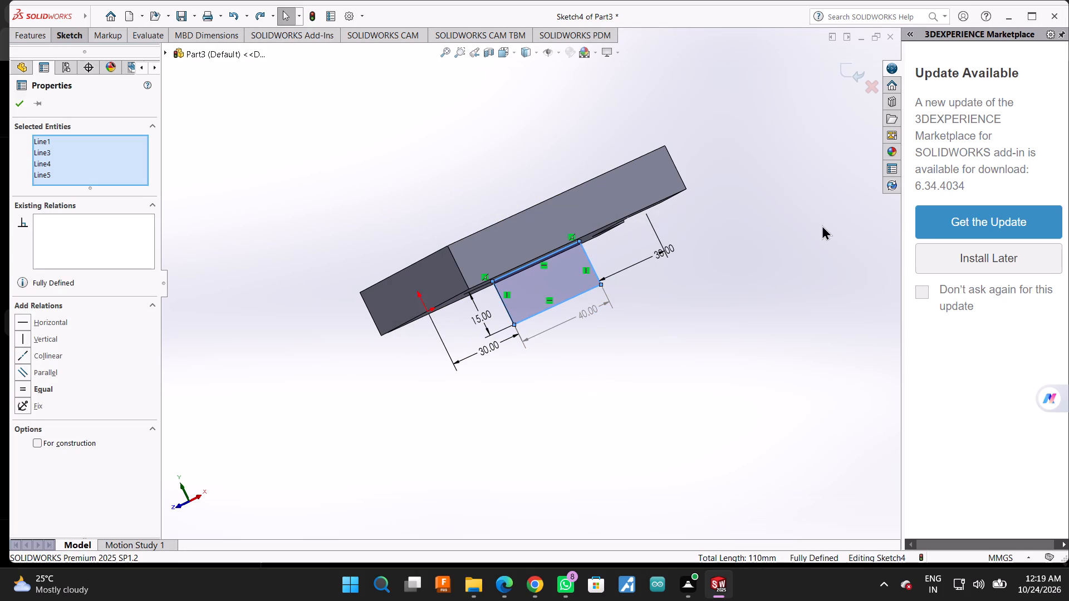
{"action": "middle_click", "coordinate": [802, 256]}
{"action": "middle_click_drag", "start_coordinate": [725, 200], "coordinate": [729, 239]}
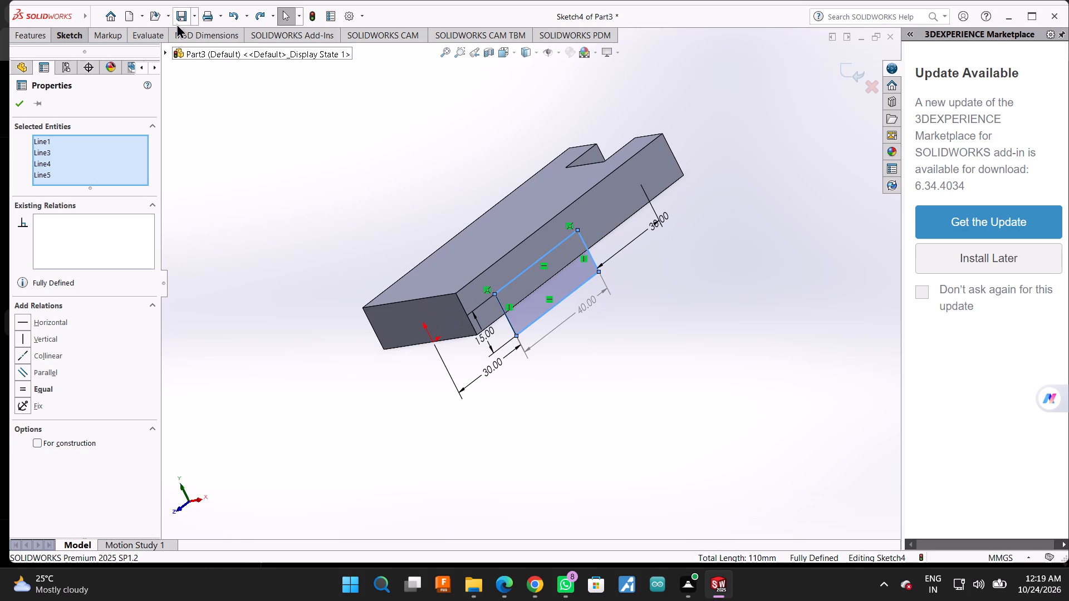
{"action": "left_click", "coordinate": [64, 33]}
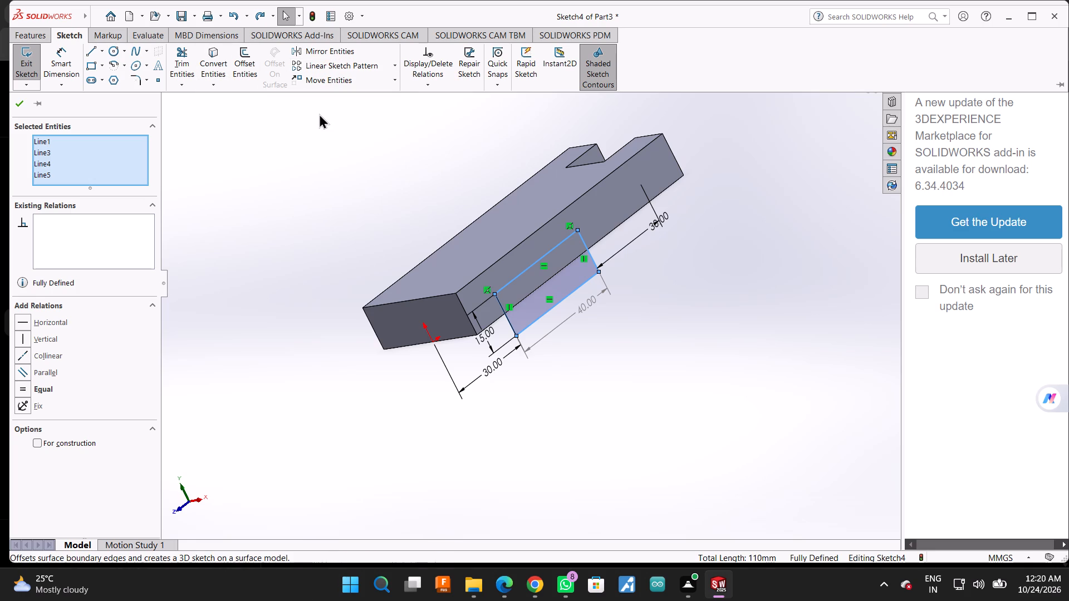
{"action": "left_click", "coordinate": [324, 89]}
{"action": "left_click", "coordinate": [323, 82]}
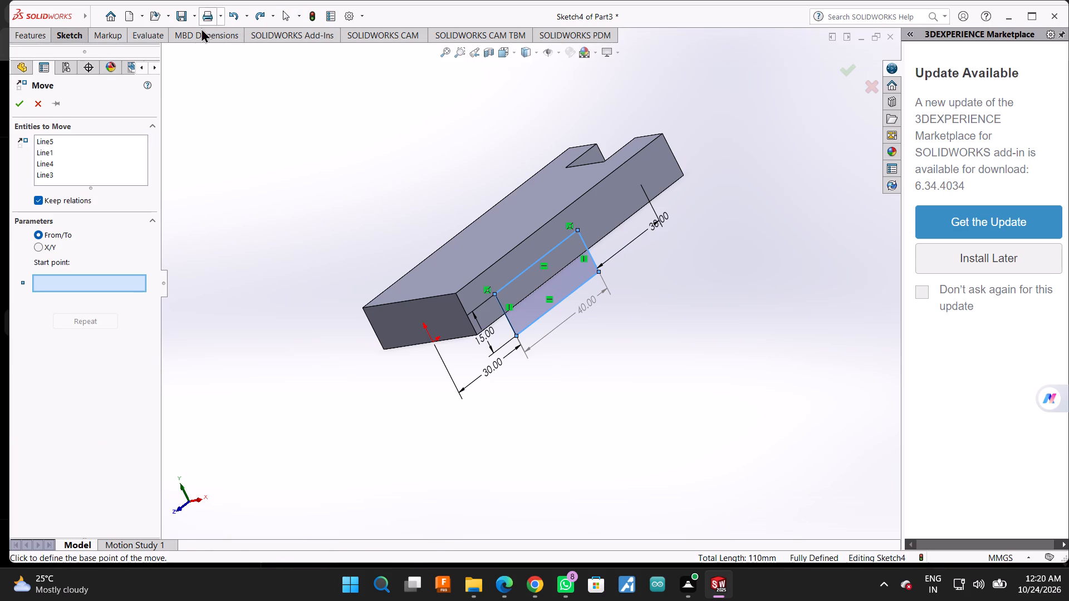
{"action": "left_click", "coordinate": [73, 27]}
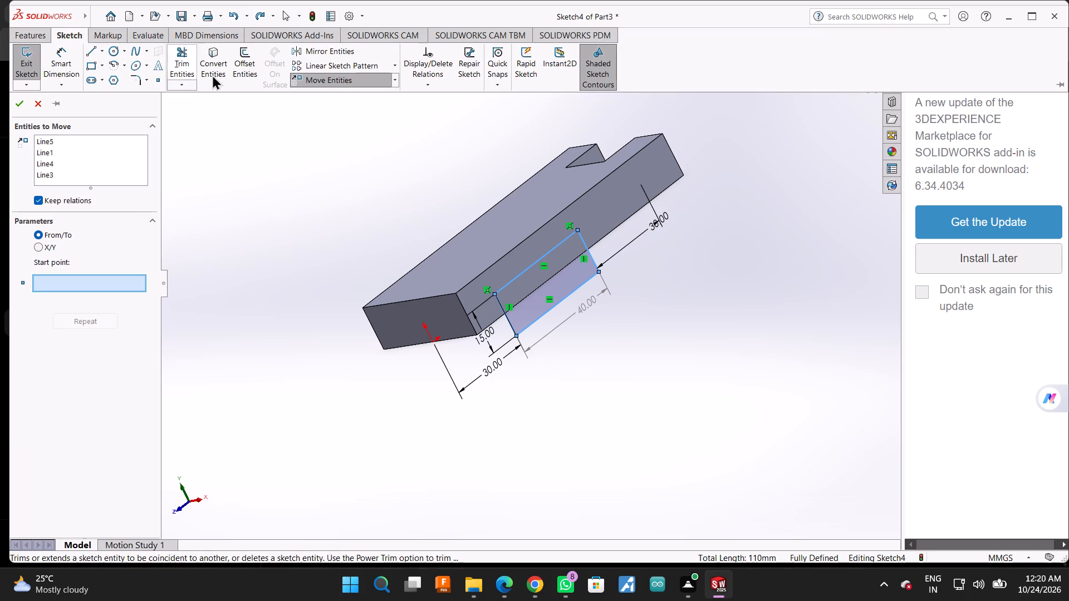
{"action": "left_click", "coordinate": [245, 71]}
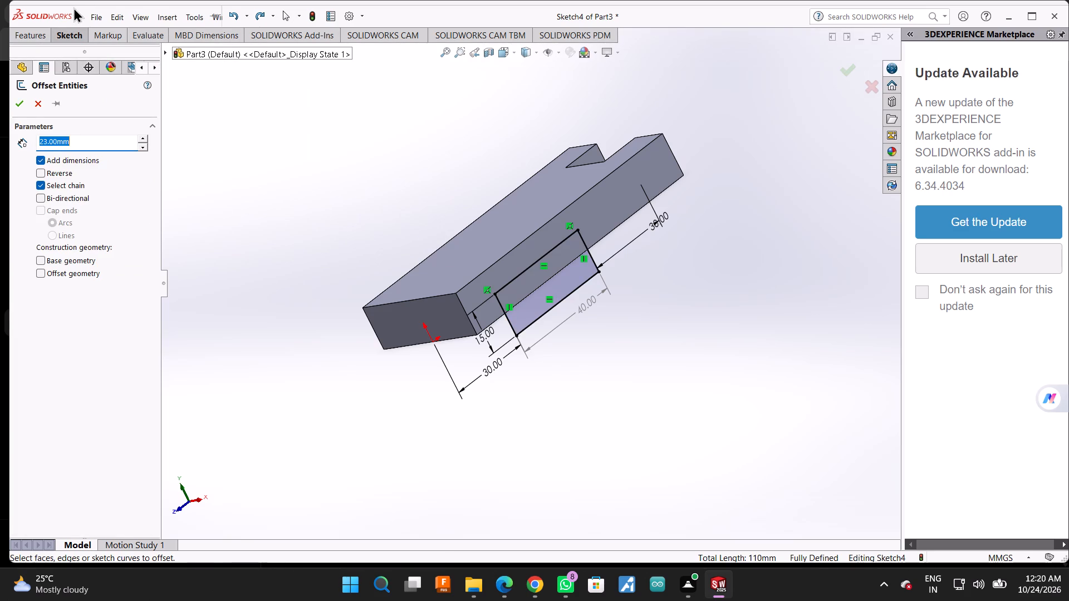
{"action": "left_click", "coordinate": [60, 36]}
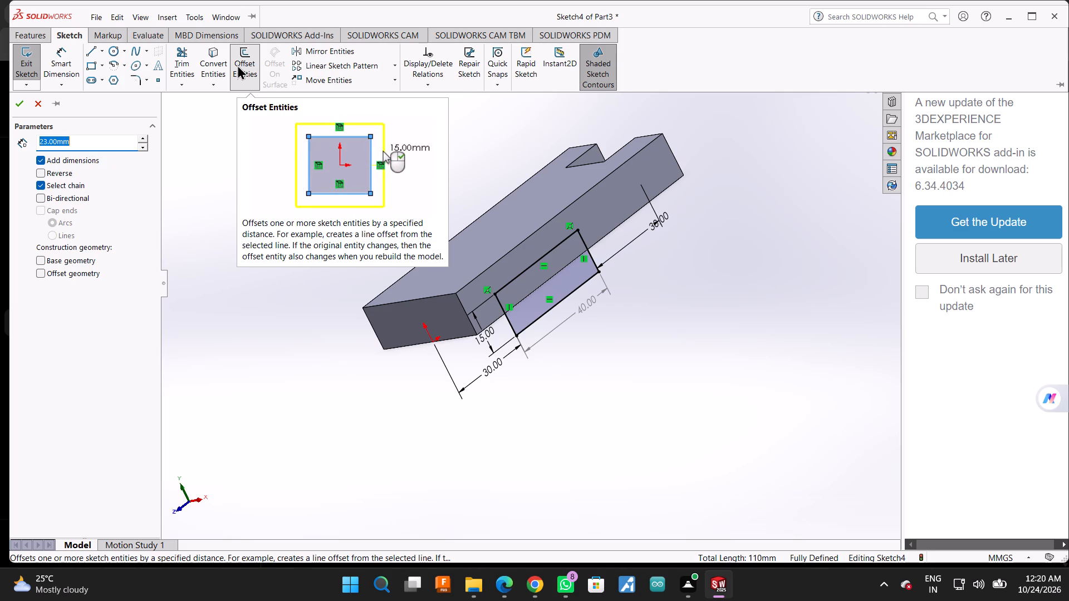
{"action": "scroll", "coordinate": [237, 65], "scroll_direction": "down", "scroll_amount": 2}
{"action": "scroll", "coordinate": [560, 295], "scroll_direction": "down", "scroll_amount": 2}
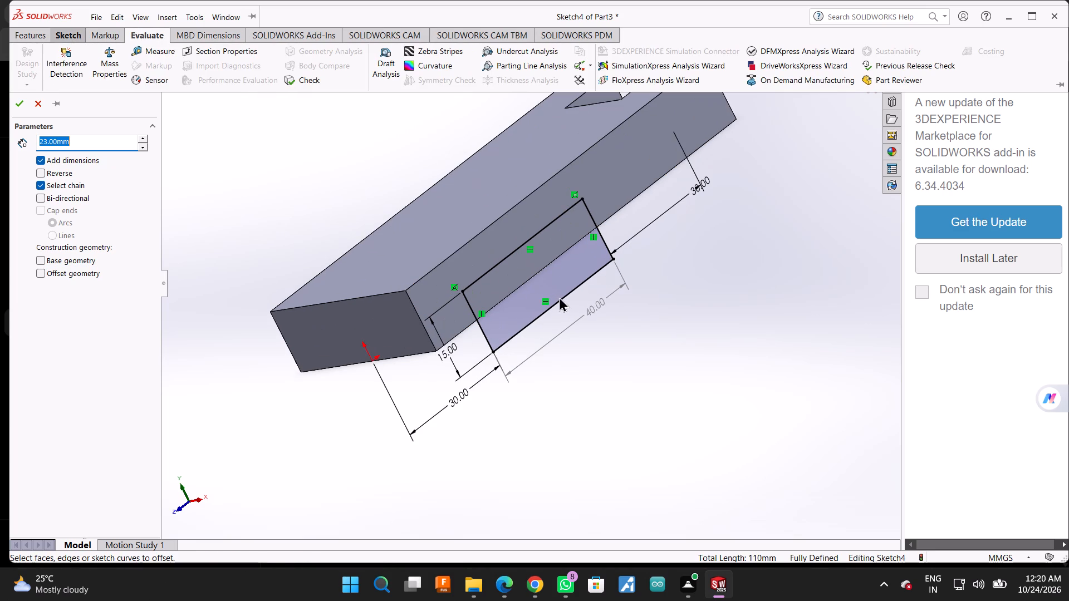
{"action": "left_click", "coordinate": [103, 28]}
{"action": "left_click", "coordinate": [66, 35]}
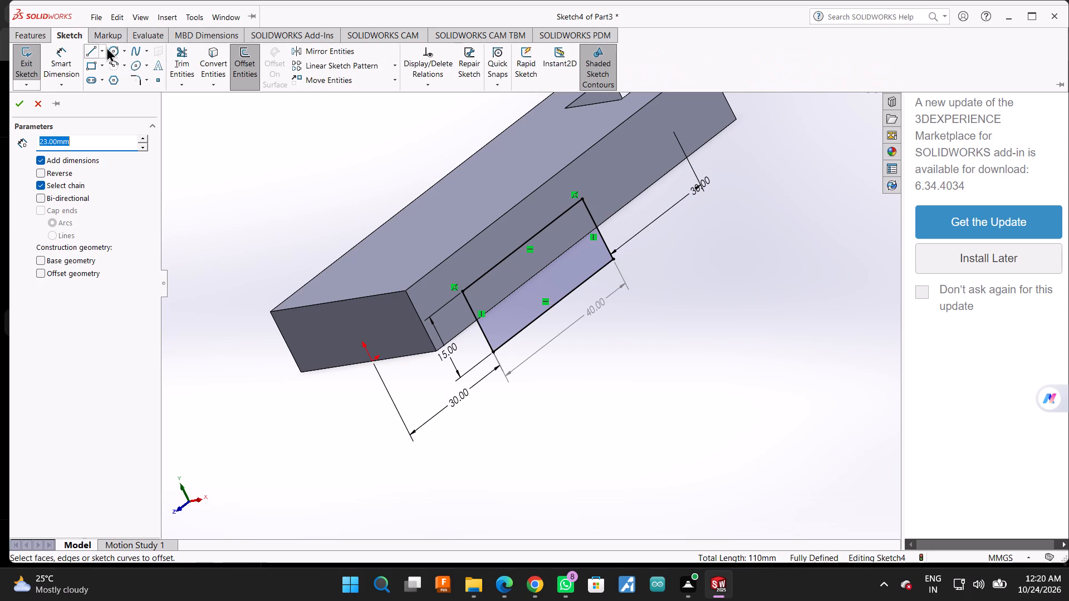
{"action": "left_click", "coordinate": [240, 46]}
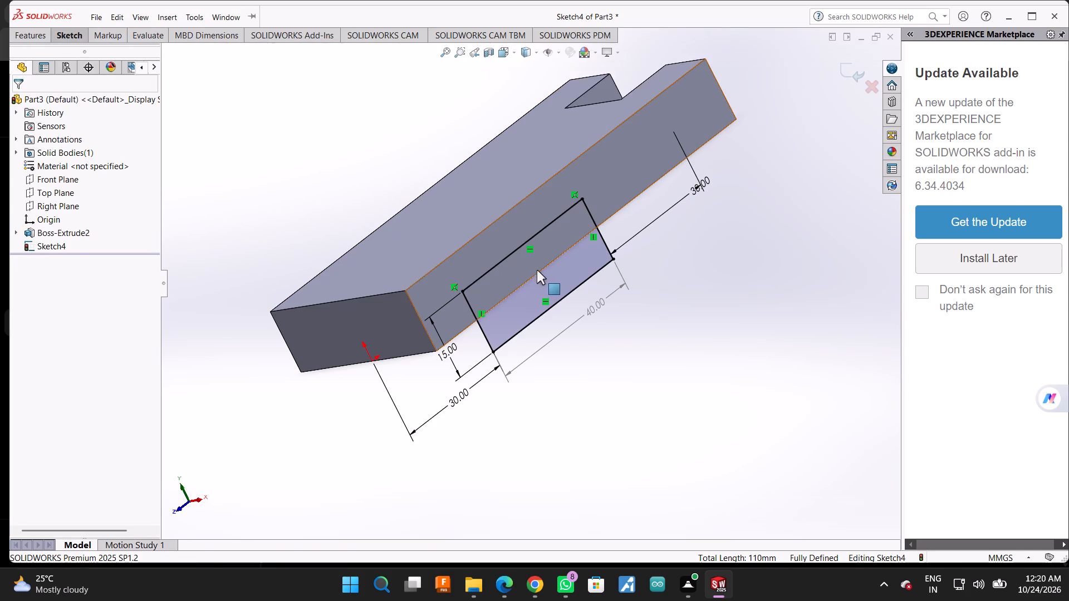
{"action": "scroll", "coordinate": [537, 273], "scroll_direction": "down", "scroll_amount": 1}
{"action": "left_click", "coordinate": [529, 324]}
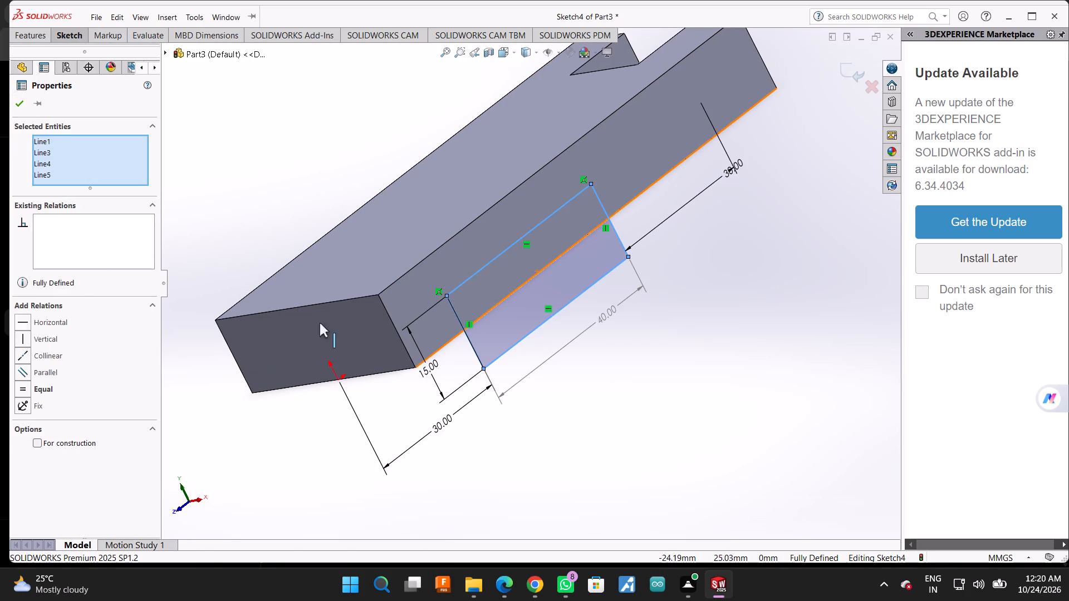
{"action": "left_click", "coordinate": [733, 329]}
Offset the closed lower profile's four lines outward by 23 mm as construction geometry, with the offset dimension added.
{"action": "left_click", "coordinate": [75, 27]}
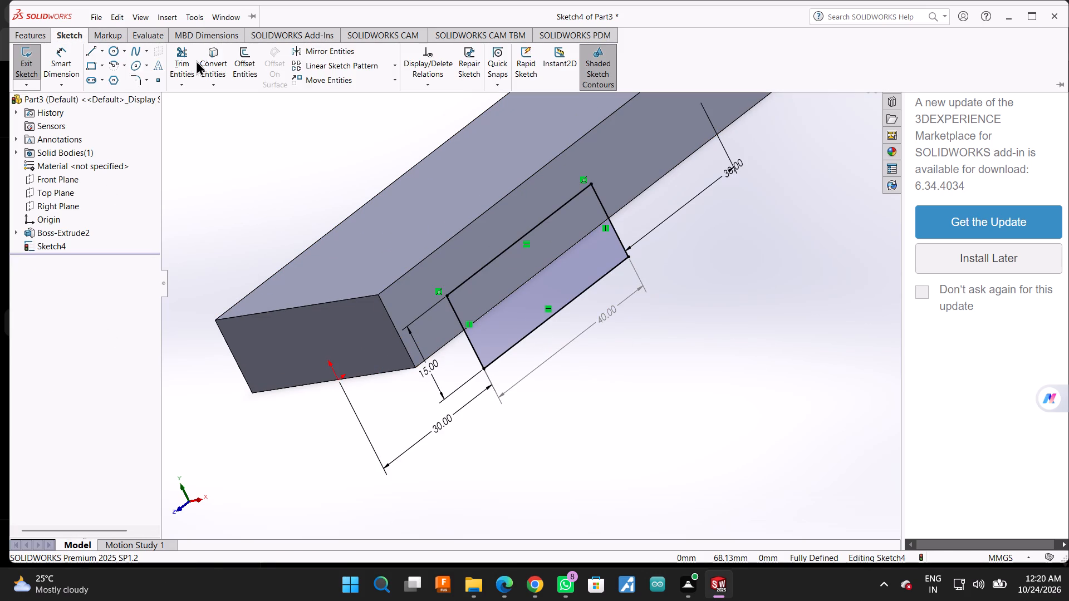
{"action": "left_click", "coordinate": [239, 53]}
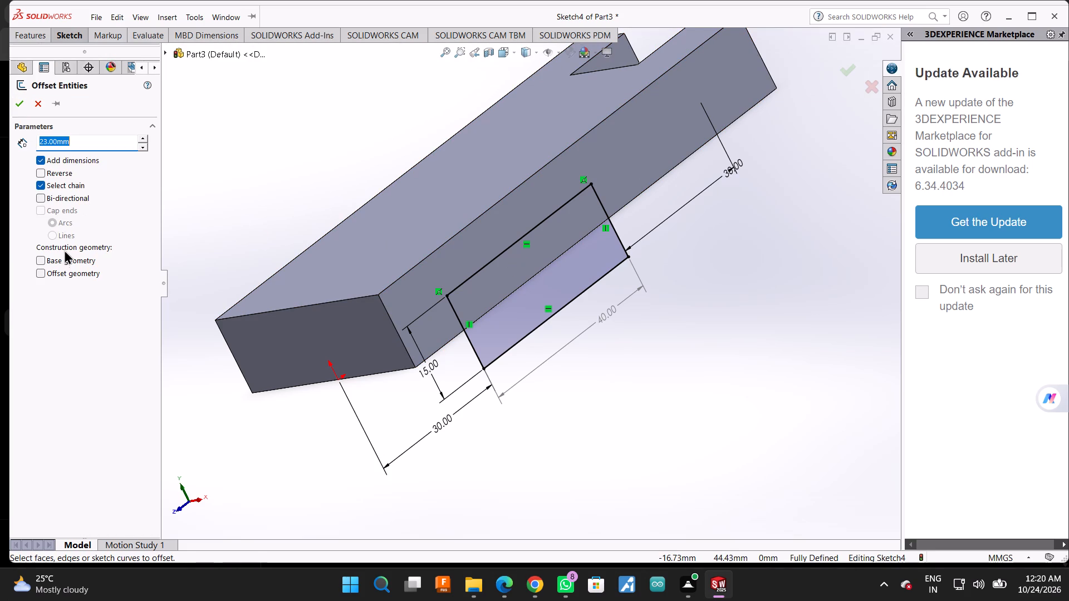
{"action": "left_click", "coordinate": [37, 270]}
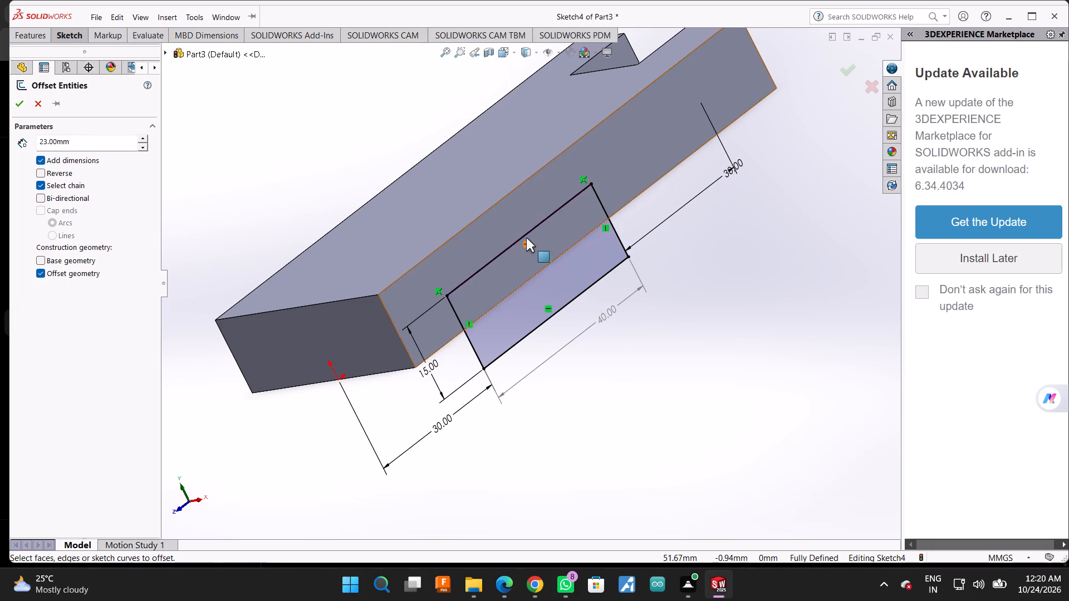
{"action": "left_click", "coordinate": [526, 237]}
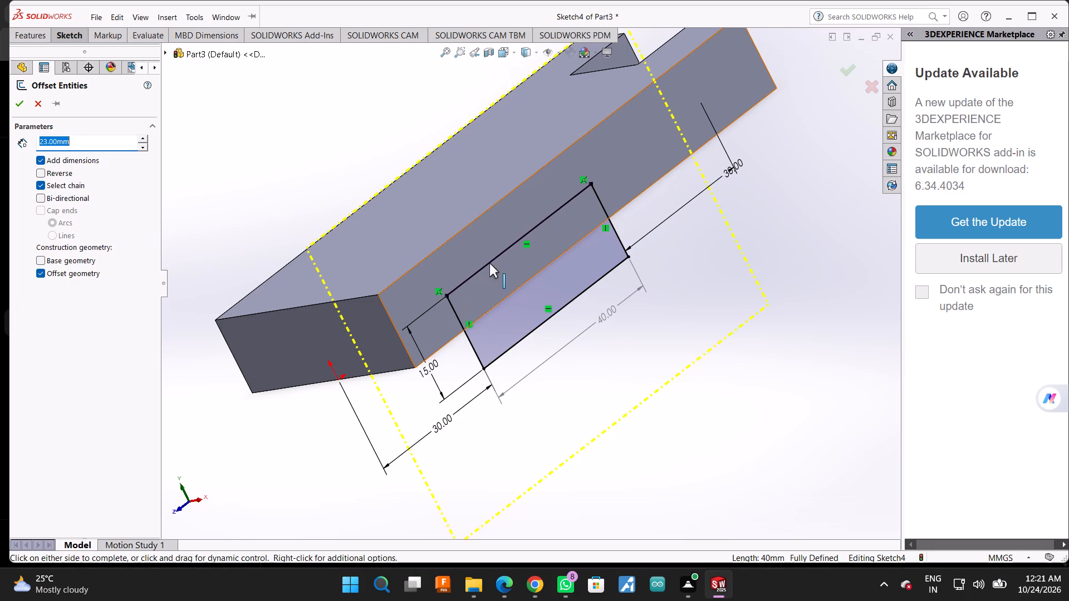
{"action": "left_click", "coordinate": [498, 258], "text": "ctrl"}
{"action": "left_click", "coordinate": [465, 326], "text": "ctrl"}
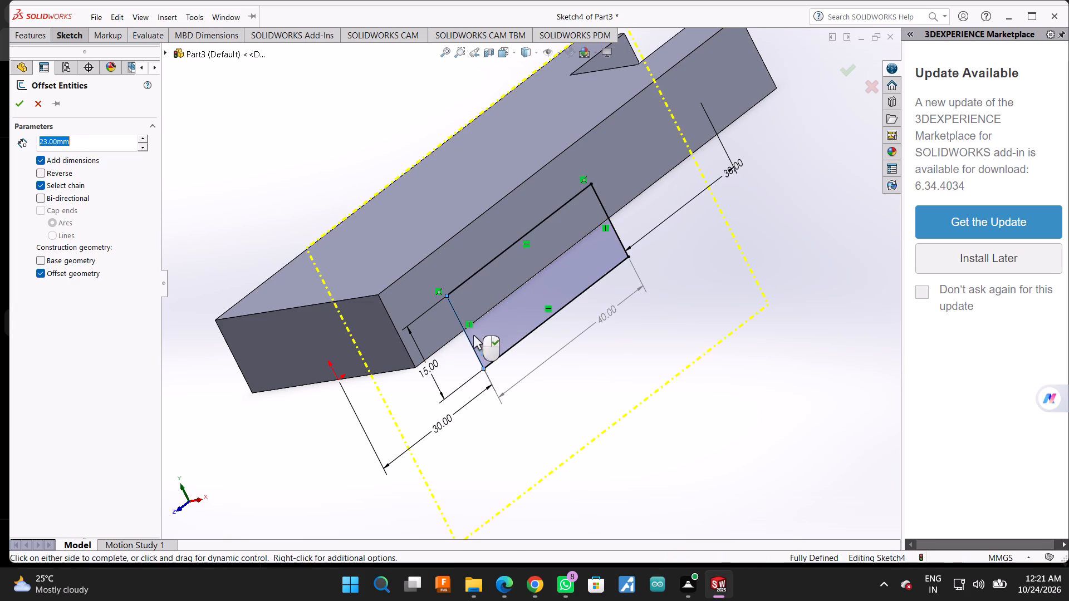
{"action": "left_click", "coordinate": [520, 338], "text": "ctrl"}
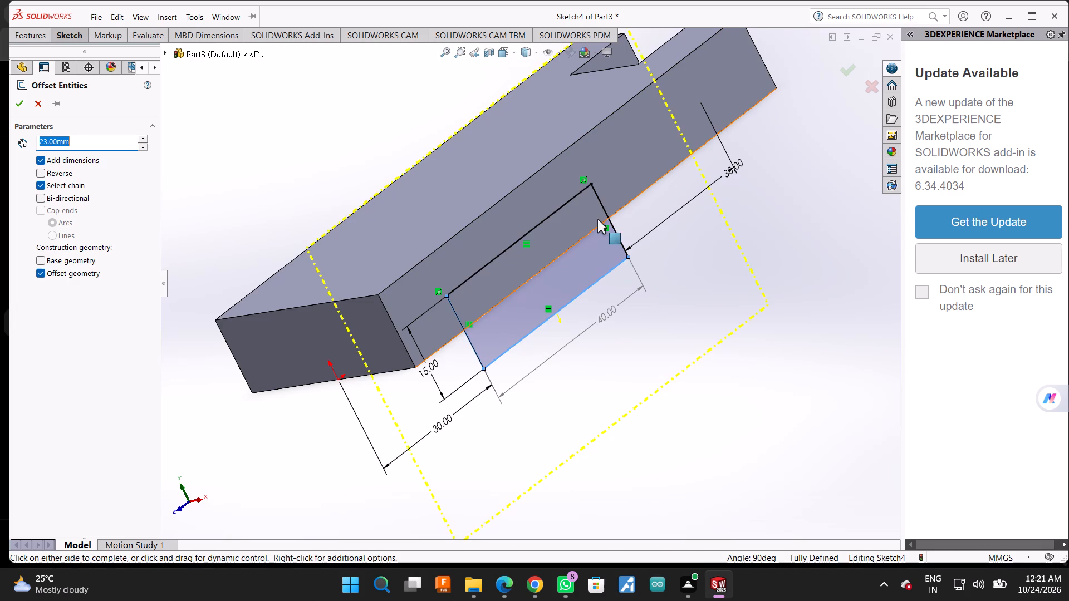
{"action": "left_click", "coordinate": [604, 205], "text": "ctrl"}
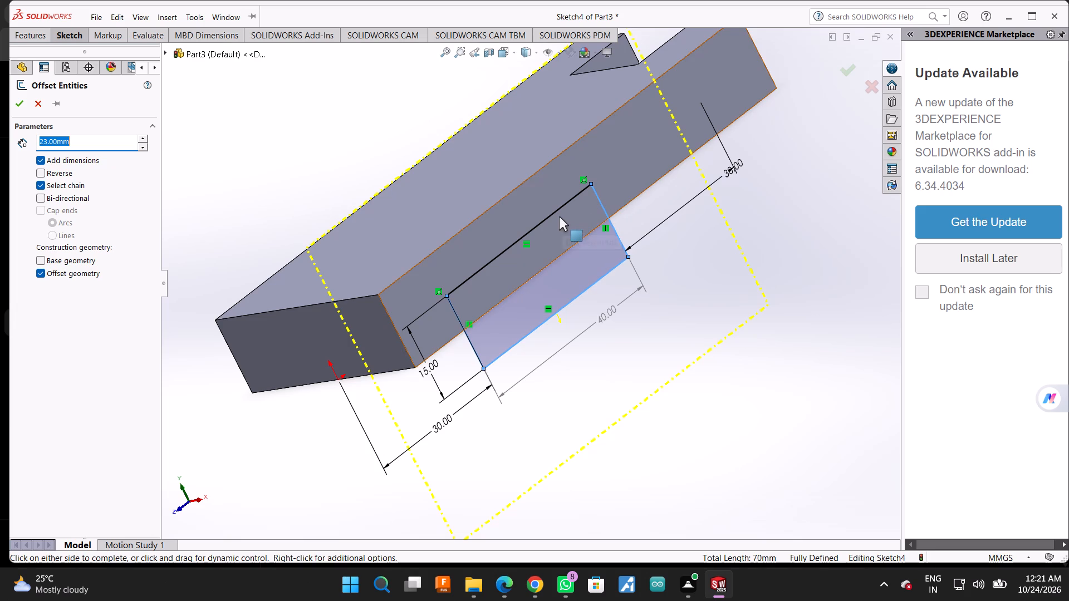
{"action": "left_click", "coordinate": [556, 214], "text": "ctrl"}
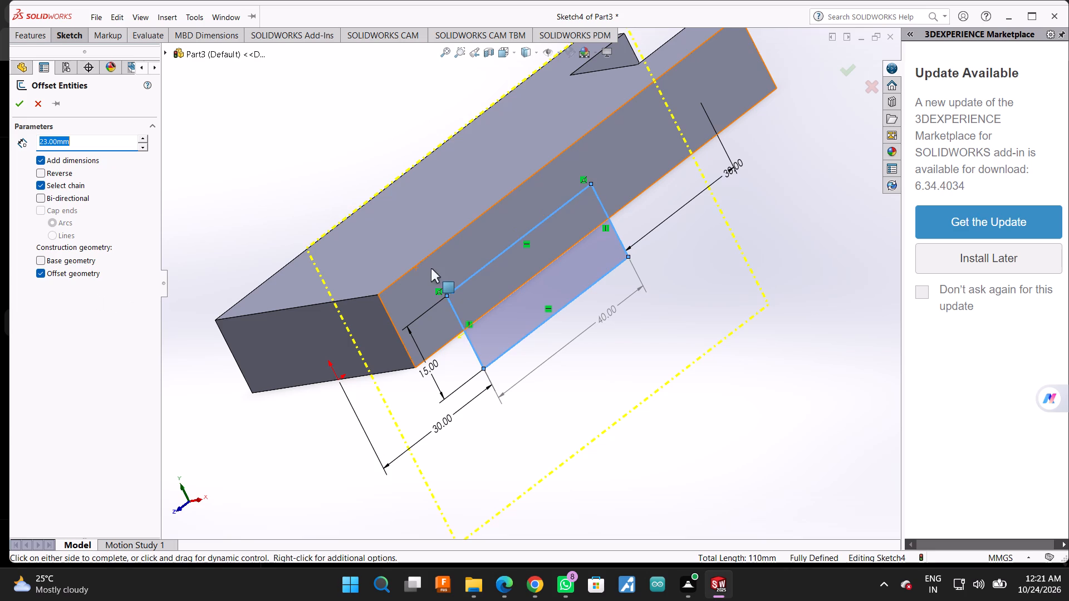
{"action": "middle_click_drag", "start_coordinate": [796, 250], "coordinate": [894, 237]}
{"action": "middle_click_drag", "start_coordinate": [889, 235], "coordinate": [869, 227]}
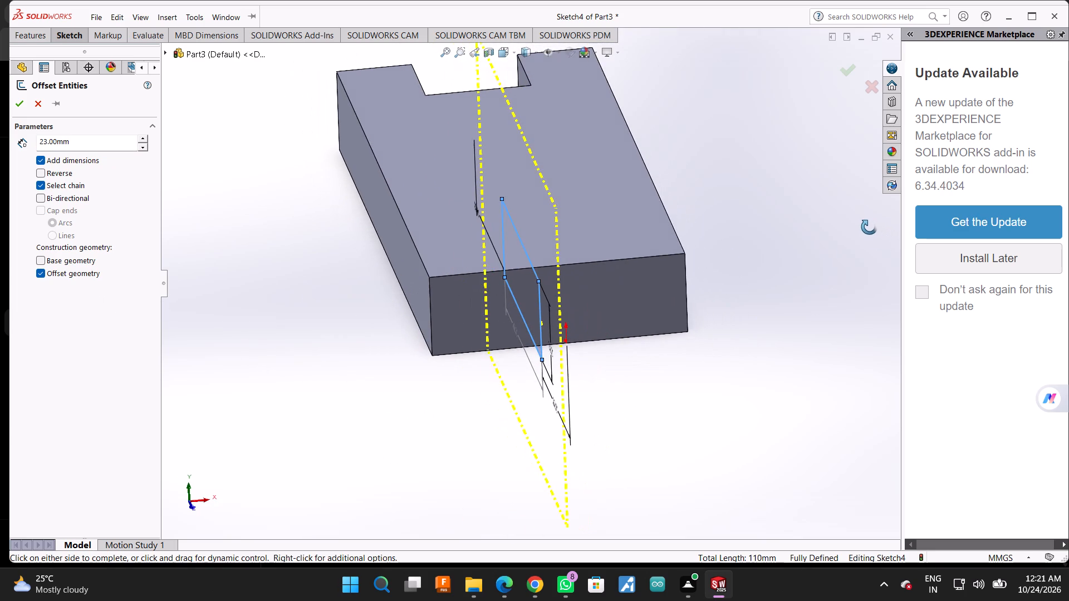
{"action": "middle_click_drag", "start_coordinate": [869, 227], "coordinate": [884, 226]}
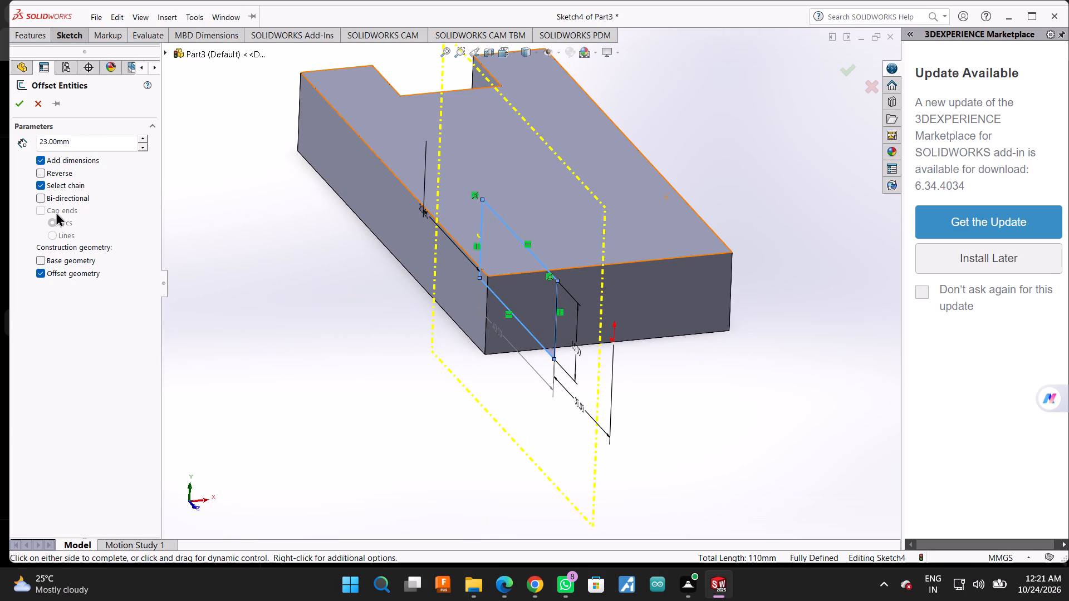
{"action": "left_click", "coordinate": [41, 169]}
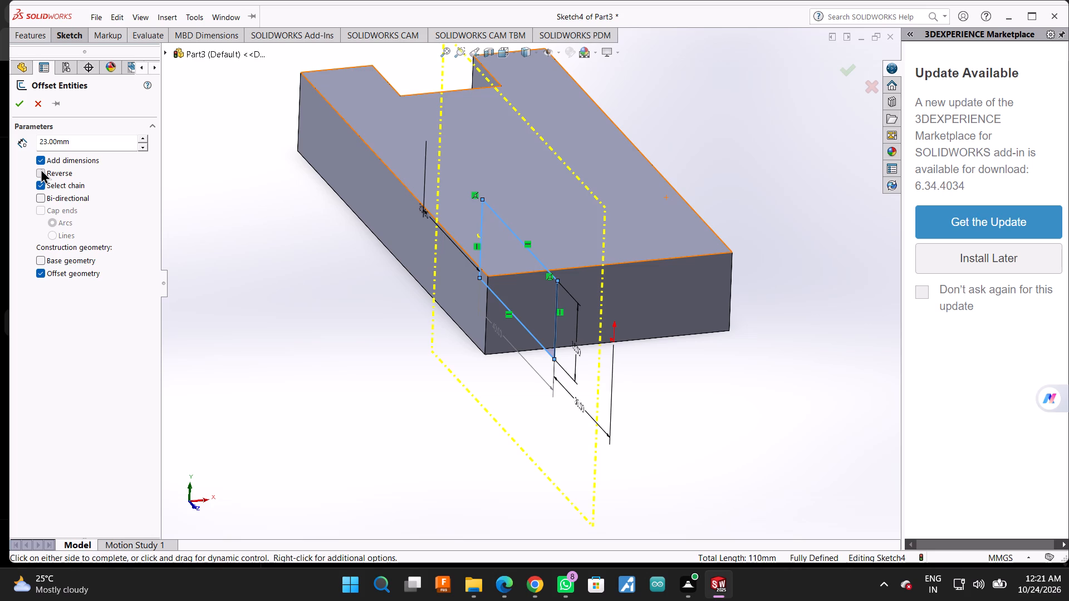
{"action": "left_click", "coordinate": [41, 169]}
{"action": "left_click", "coordinate": [41, 169]}
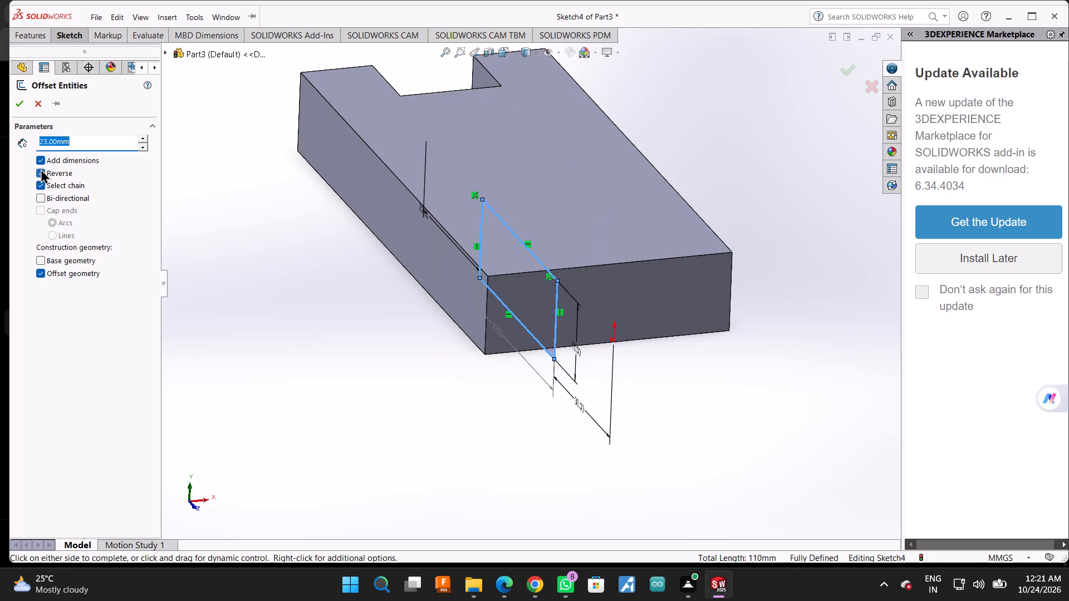
{"action": "left_click", "coordinate": [41, 169]}
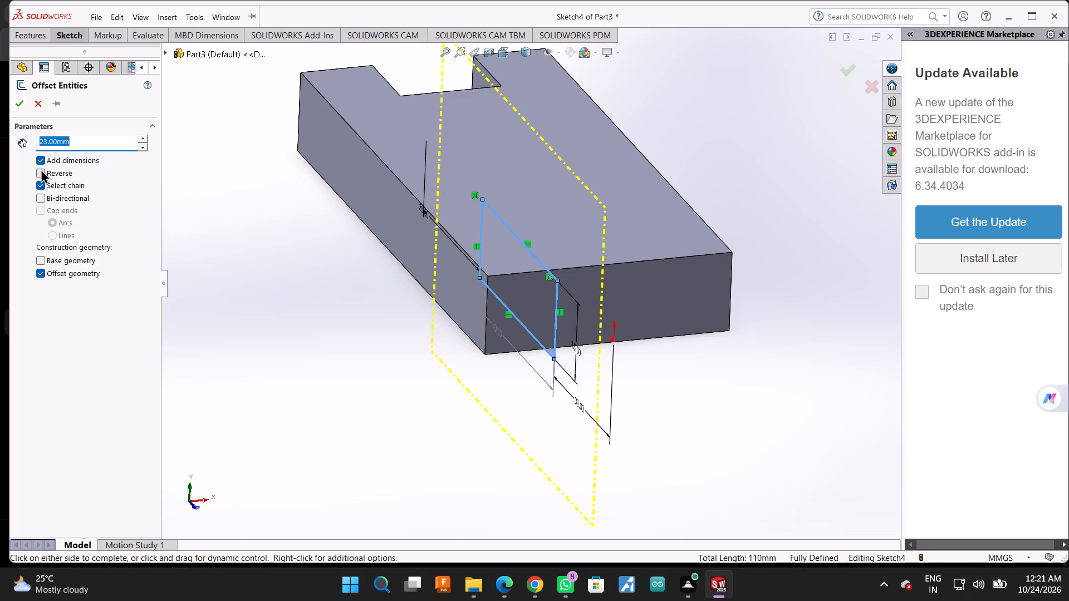
{"action": "left_click", "coordinate": [37, 207]}
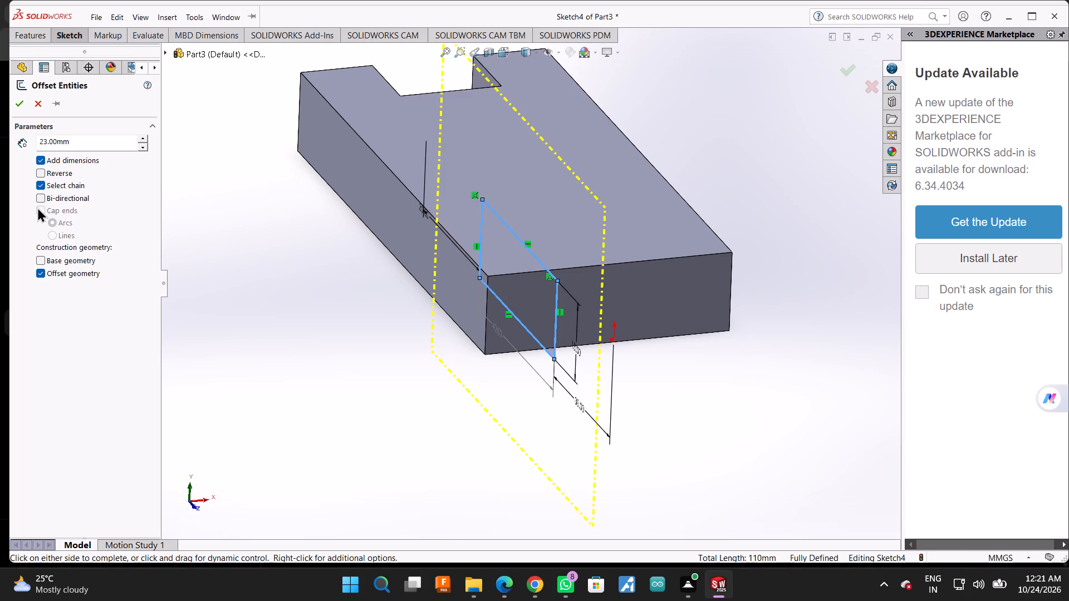
{"action": "left_click", "coordinate": [41, 206]}
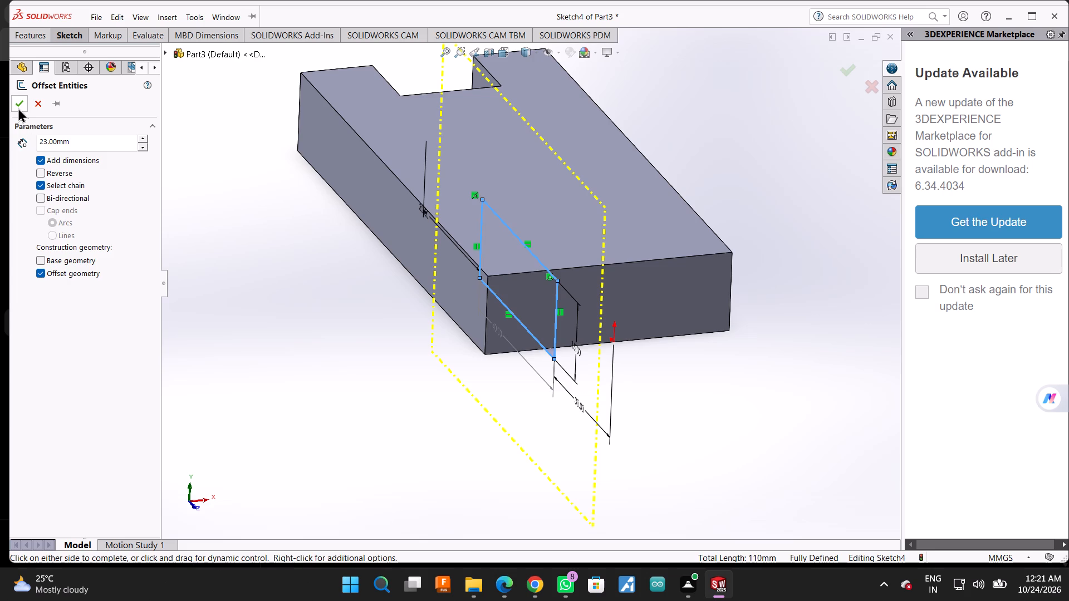
{"action": "left_click", "coordinate": [18, 107]}
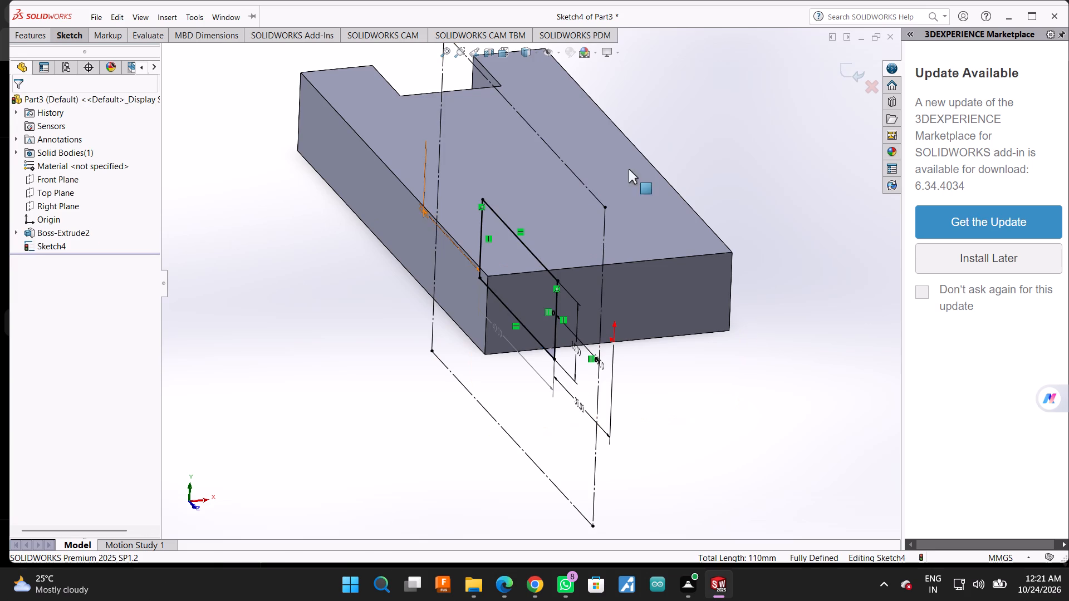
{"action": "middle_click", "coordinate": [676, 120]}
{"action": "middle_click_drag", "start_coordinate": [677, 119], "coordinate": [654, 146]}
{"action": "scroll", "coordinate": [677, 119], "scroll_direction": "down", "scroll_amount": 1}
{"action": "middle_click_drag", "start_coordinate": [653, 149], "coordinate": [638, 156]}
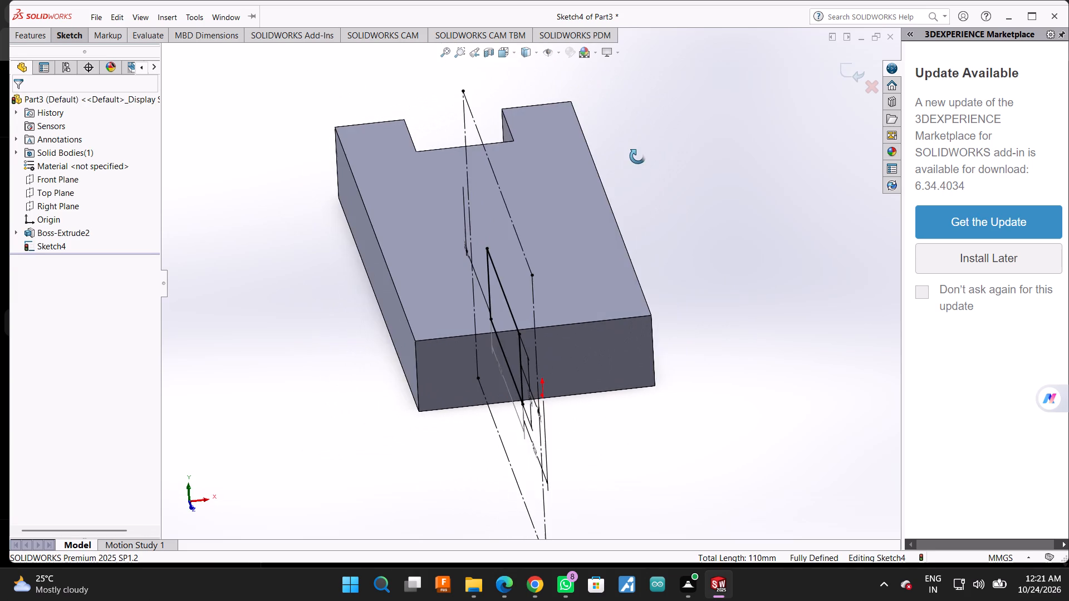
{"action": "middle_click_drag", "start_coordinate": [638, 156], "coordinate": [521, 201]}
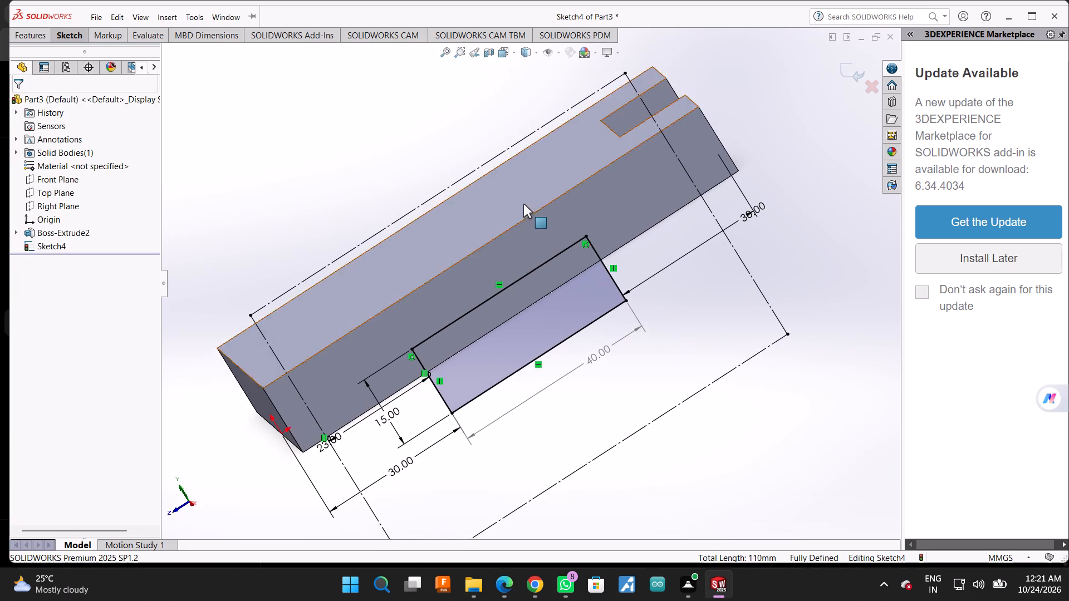
Examine from several angles how the lower profile and its construction offset rectangle sit relative to the notched block.
{"action": "scroll", "coordinate": [519, 235], "scroll_direction": "down", "scroll_amount": 2}
{"action": "scroll", "coordinate": [552, 307], "scroll_direction": "up", "scroll_amount": 1}
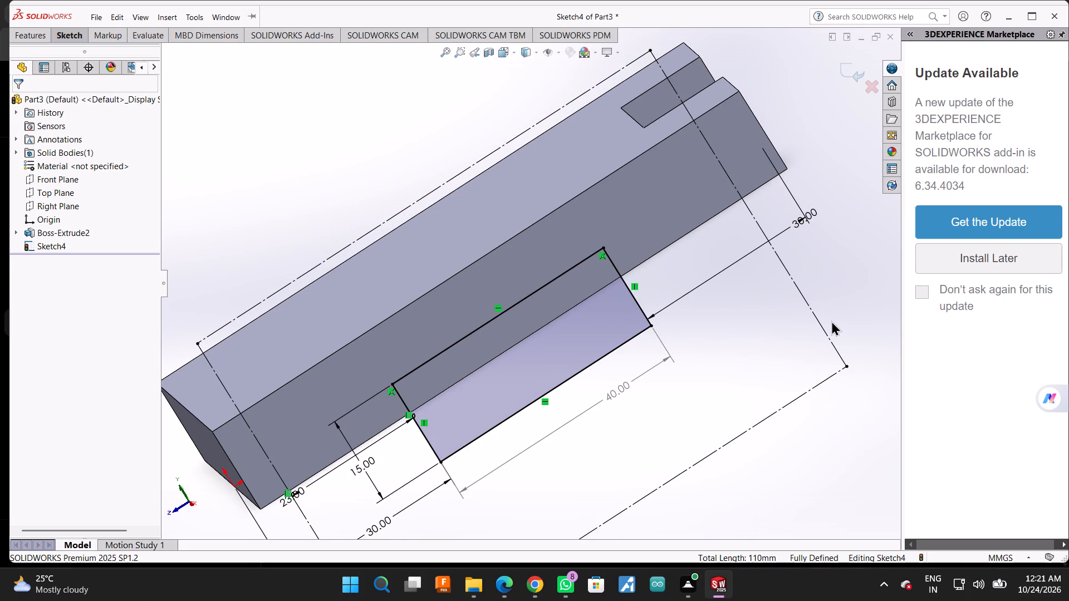
{"action": "scroll", "coordinate": [687, 272], "scroll_direction": "up", "scroll_amount": 1}
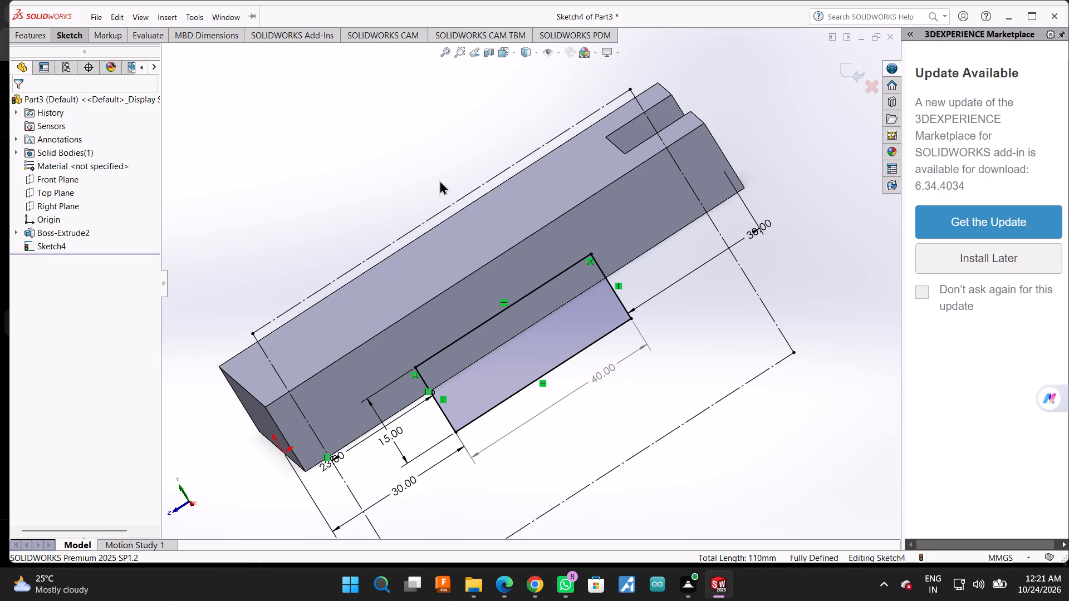
{"action": "middle_click_drag", "start_coordinate": [445, 179], "coordinate": [455, 181]}
{"action": "scroll", "coordinate": [517, 260], "scroll_direction": "down", "scroll_amount": 3}
{"action": "scroll", "coordinate": [463, 164], "scroll_direction": "up", "scroll_amount": 2}
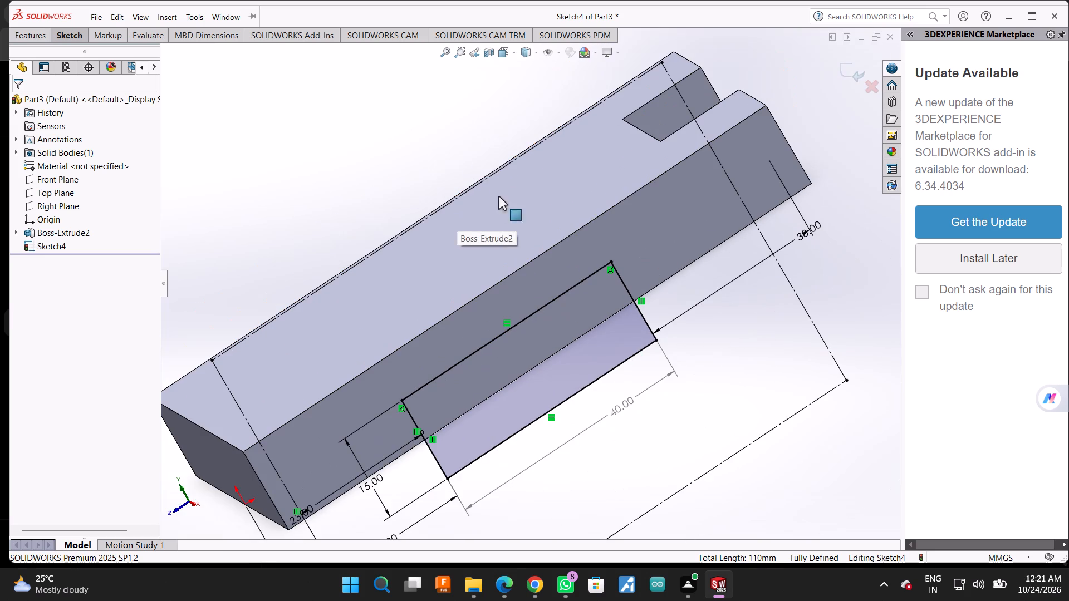
{"action": "middle_click_drag", "start_coordinate": [676, 302], "coordinate": [680, 326]}
{"action": "middle_click_drag", "start_coordinate": [681, 331], "coordinate": [694, 345]}
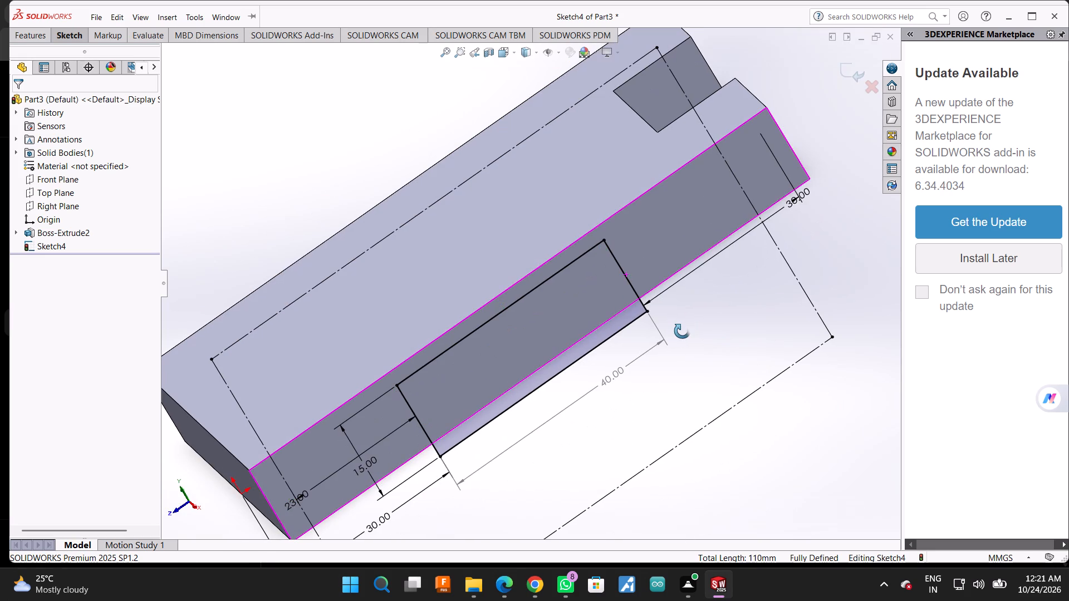
{"action": "scroll", "coordinate": [560, 316], "scroll_direction": "up", "scroll_amount": 2}
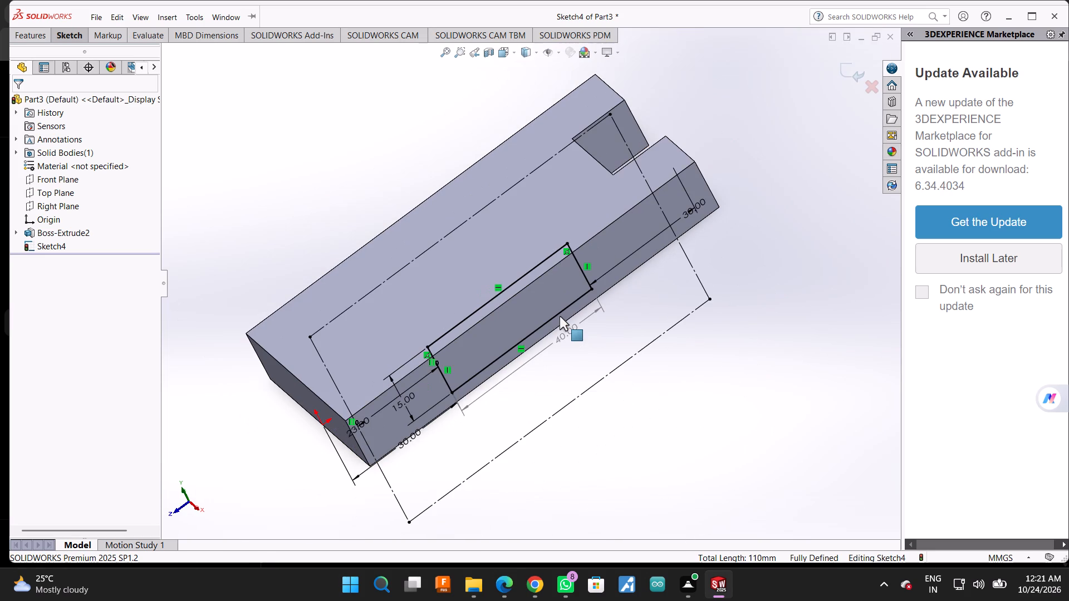
{"action": "middle_click_drag", "start_coordinate": [775, 204], "coordinate": [565, 315]}
{"action": "middle_click_drag", "start_coordinate": [565, 315], "coordinate": [502, 308]}
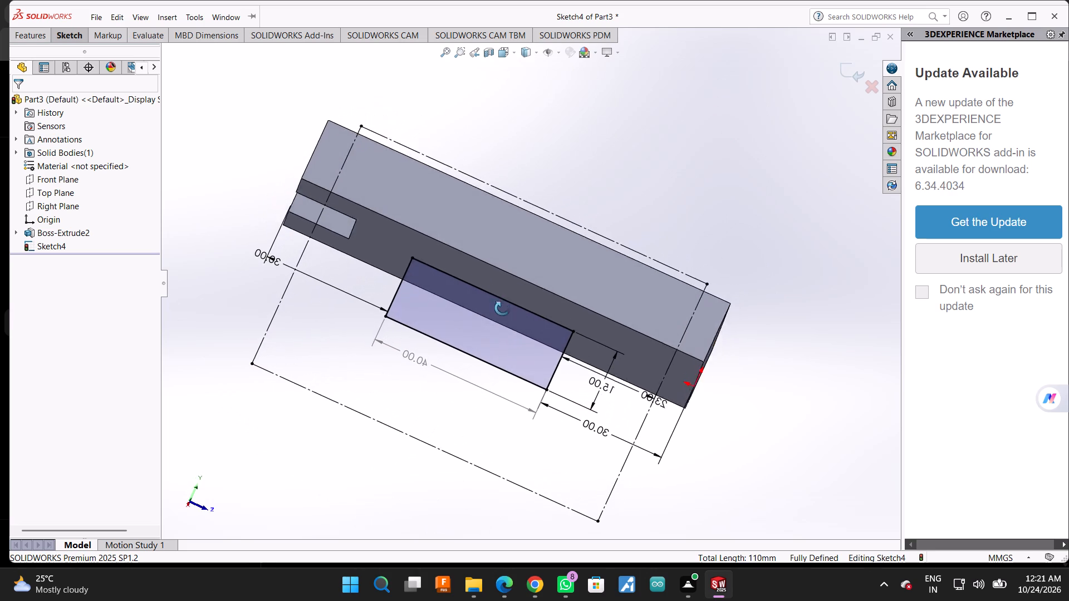
{"action": "middle_click_drag", "start_coordinate": [502, 308], "coordinate": [602, 376]}
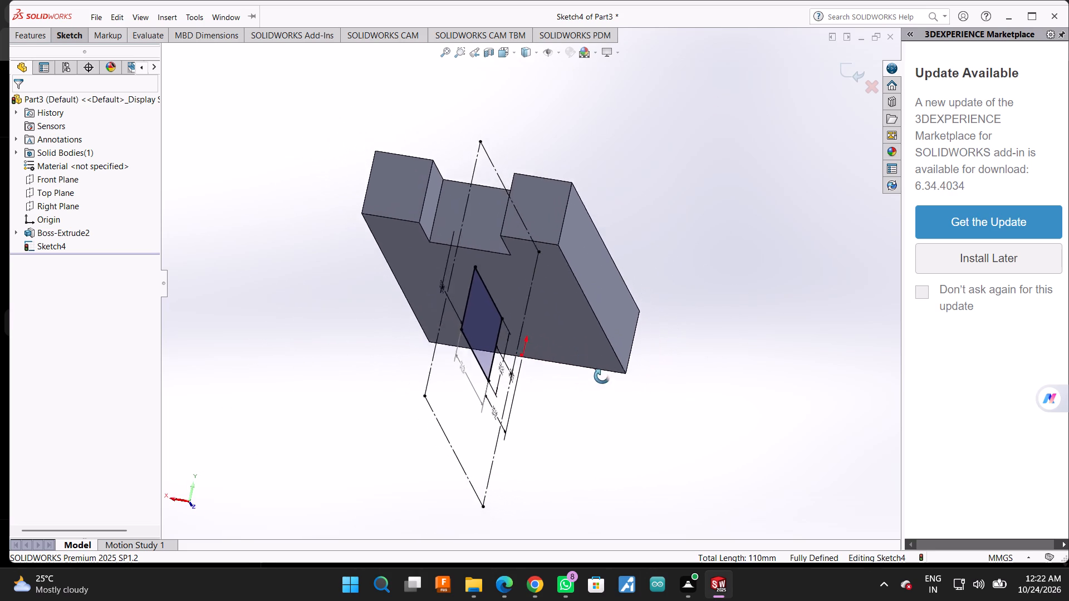
{"action": "middle_click_drag", "start_coordinate": [602, 376], "coordinate": [502, 387]}
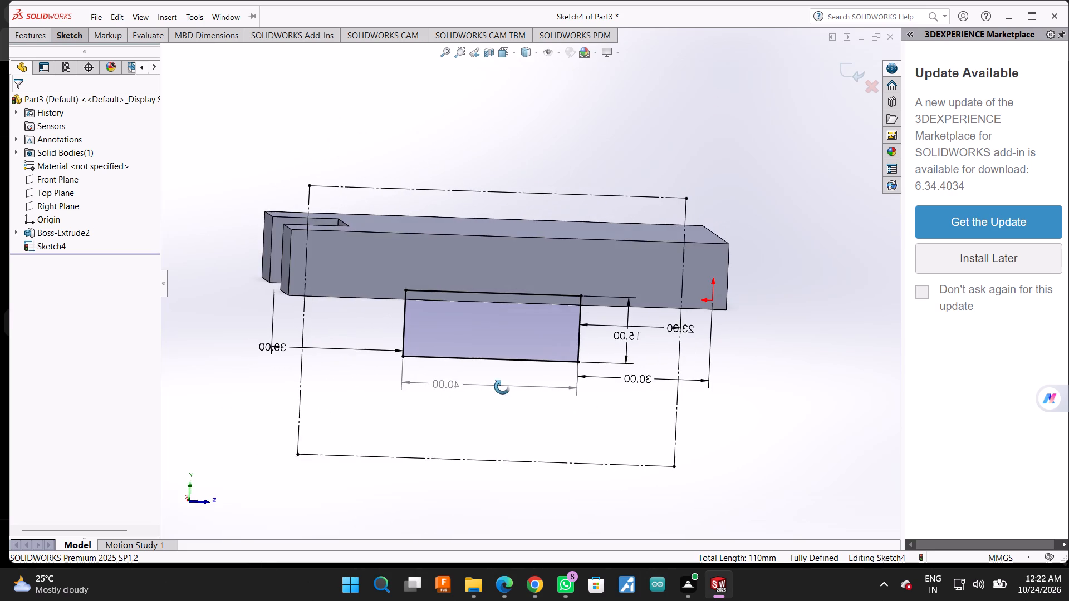
{"action": "middle_click_drag", "start_coordinate": [502, 387], "coordinate": [479, 351]}
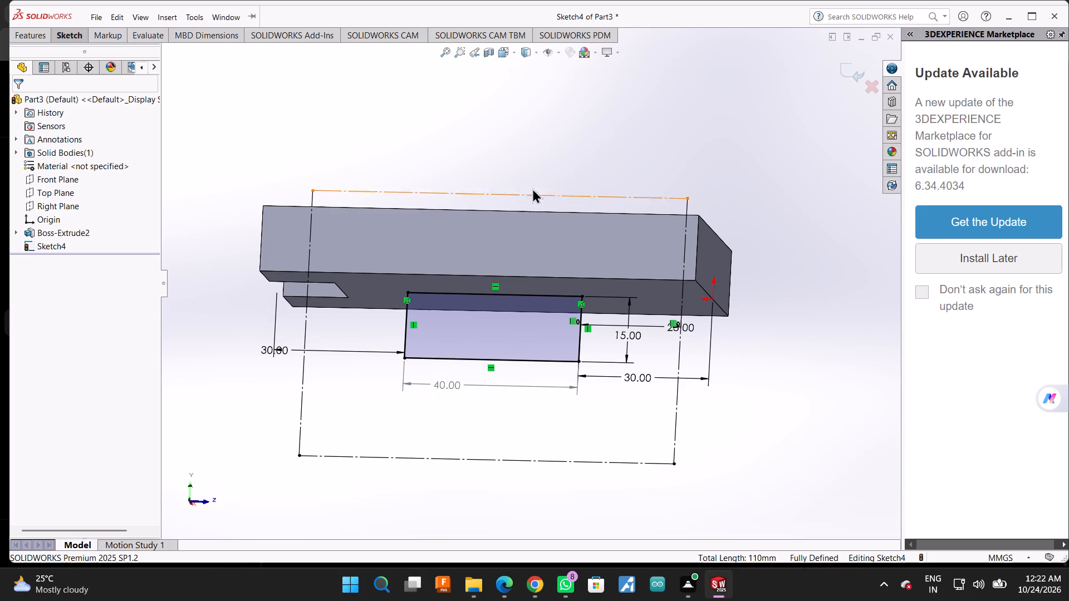
{"action": "scroll", "coordinate": [525, 151], "scroll_direction": "down", "scroll_amount": 1}
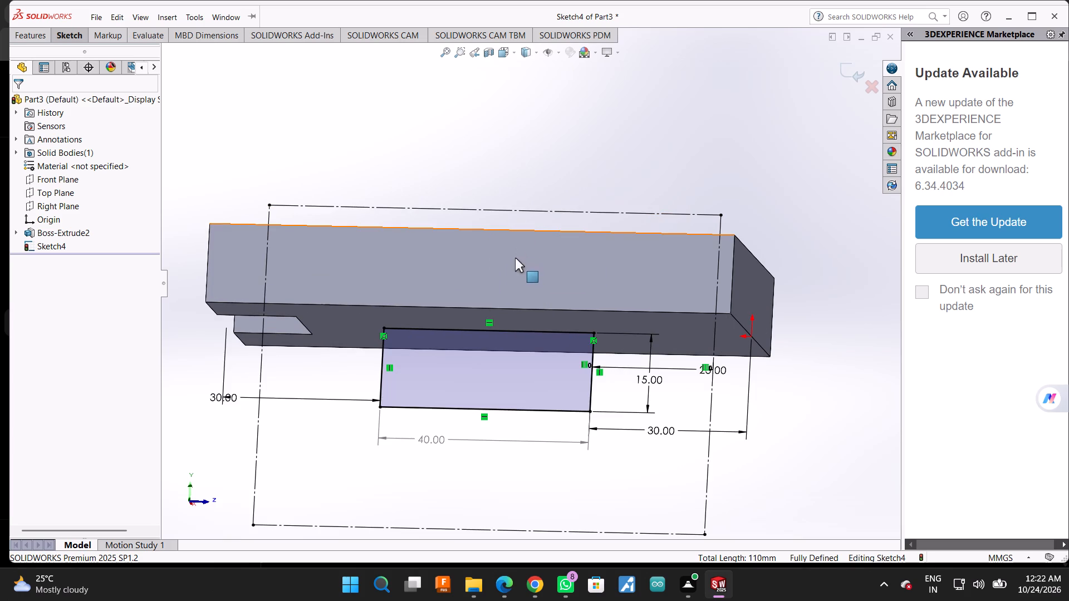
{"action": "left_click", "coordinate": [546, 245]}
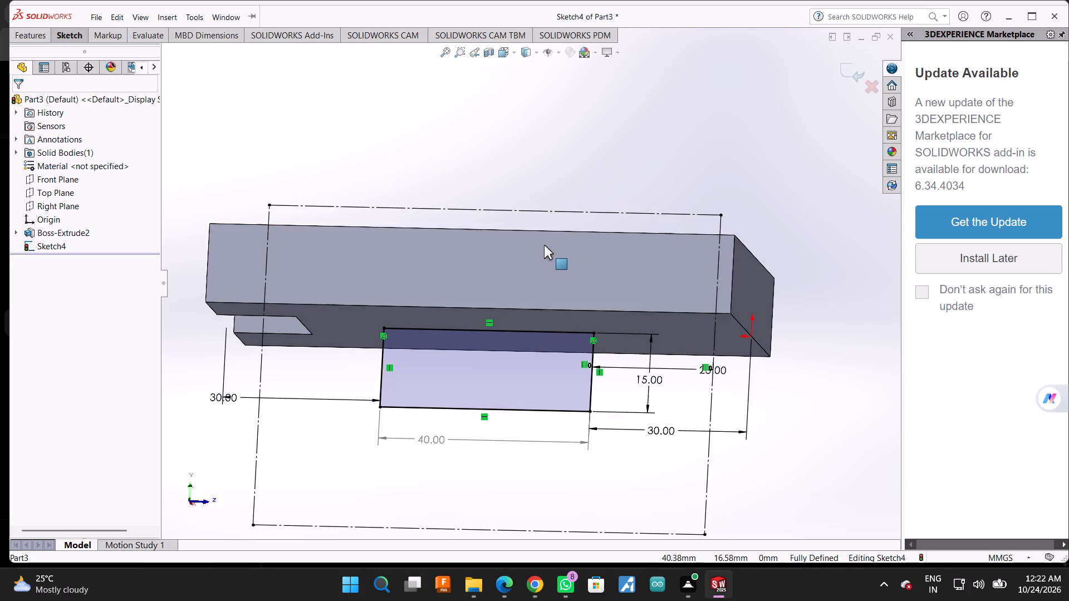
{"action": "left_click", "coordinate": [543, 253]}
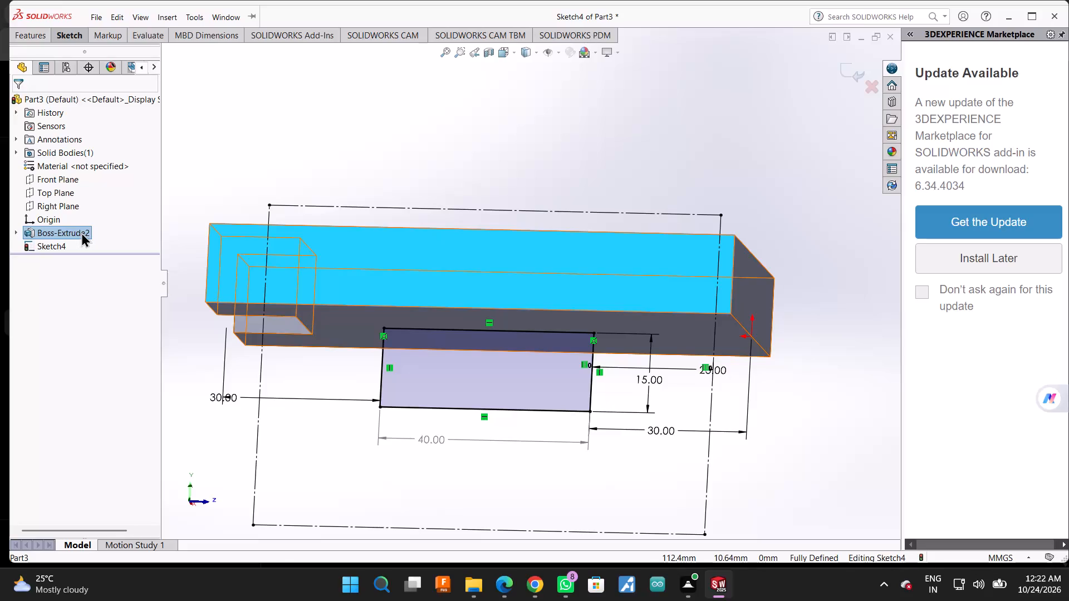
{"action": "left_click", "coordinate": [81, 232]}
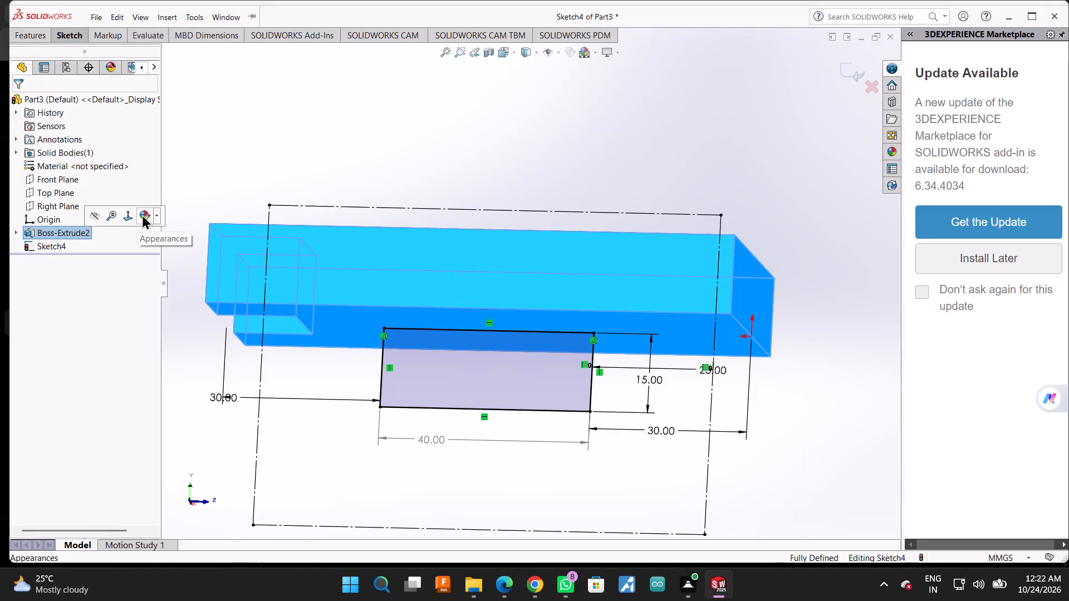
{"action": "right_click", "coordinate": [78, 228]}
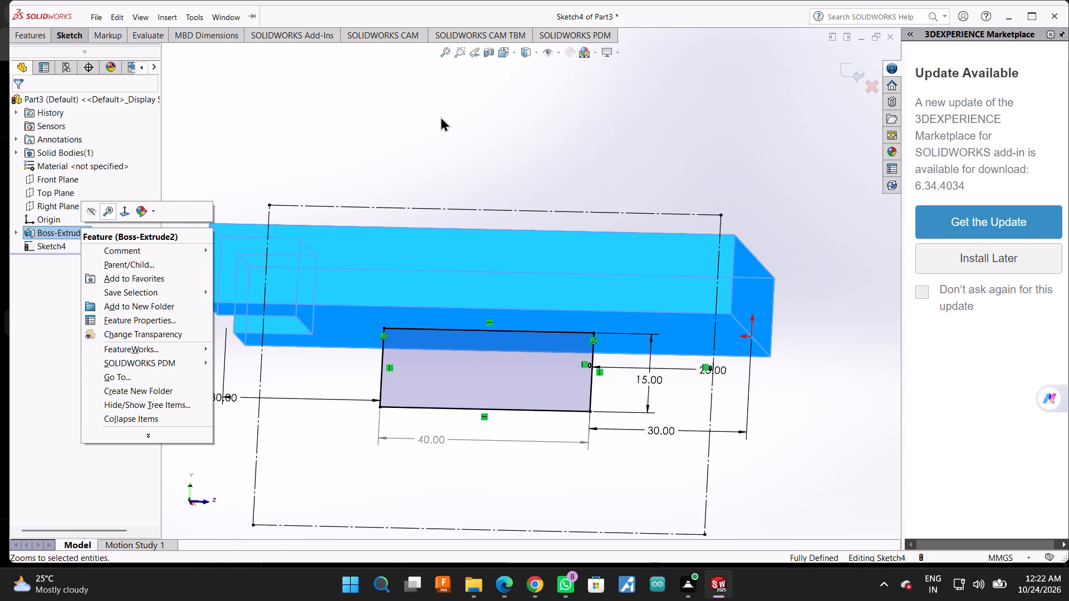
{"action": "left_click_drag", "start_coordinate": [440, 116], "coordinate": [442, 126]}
Set up a boss extrude of the closed 40 by 15 mm lower profile, blind 23 mm in both directions with merged result.
{"action": "left_click", "coordinate": [439, 362]}
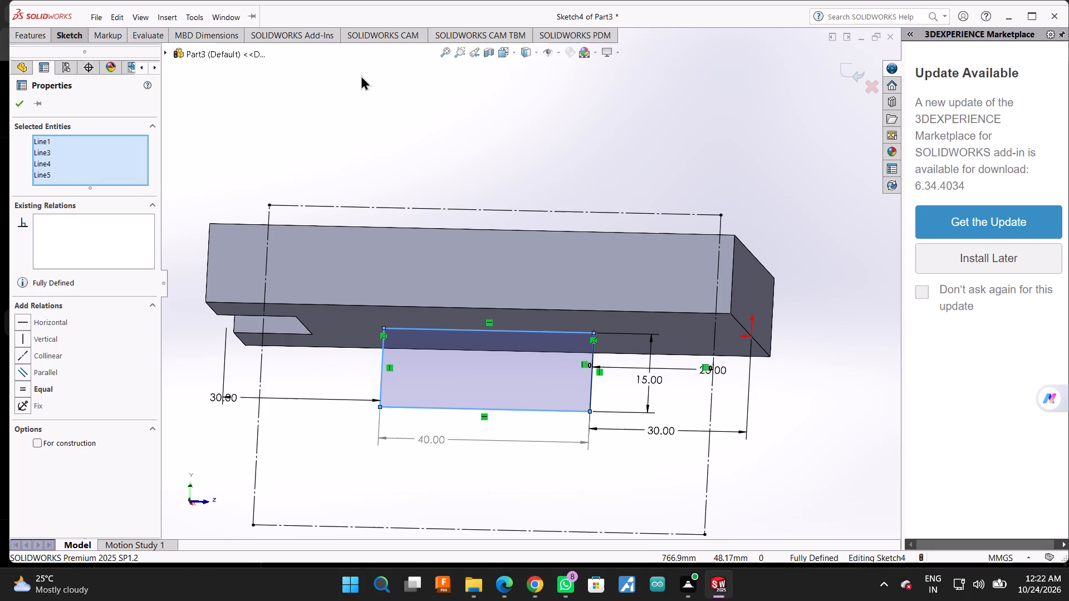
{"action": "left_click", "coordinate": [70, 31]}
{"action": "left_click", "coordinate": [21, 32]}
{"action": "left_click", "coordinate": [36, 57]}
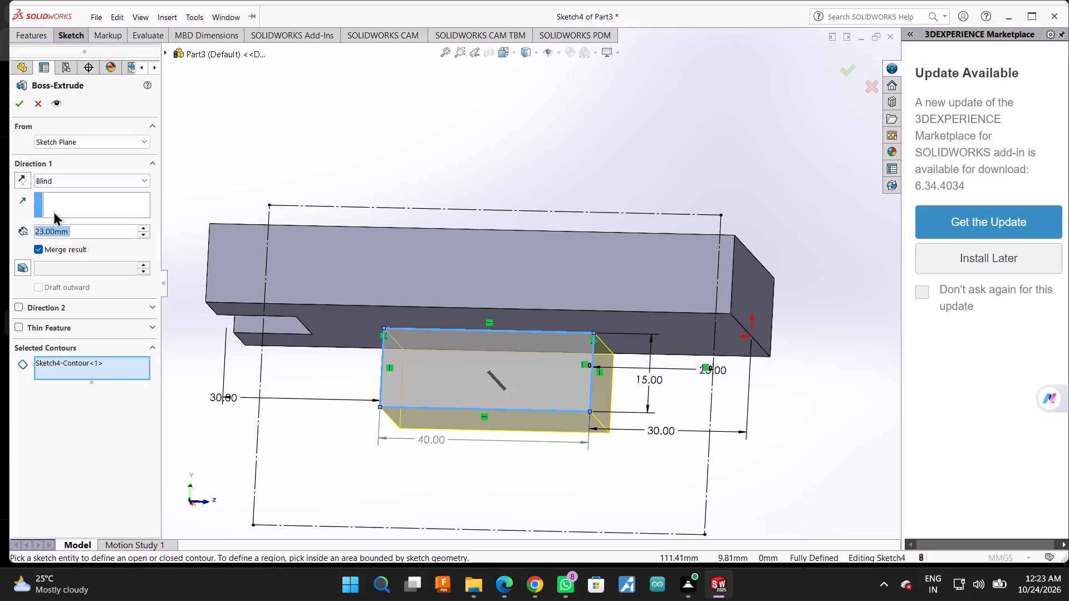
{"action": "left_click", "coordinate": [46, 231]}
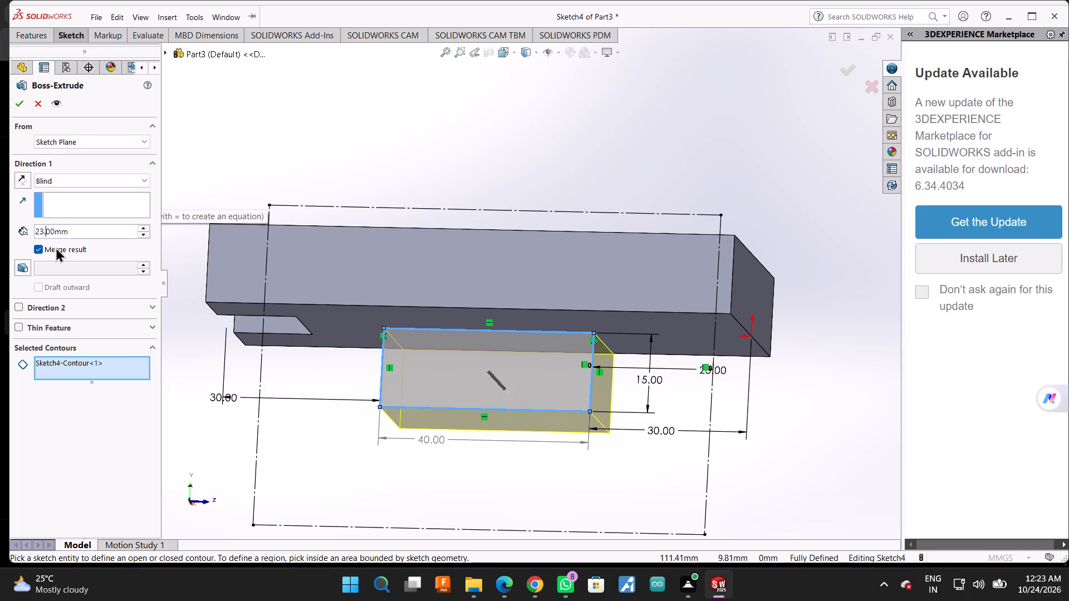
{"action": "left_click", "coordinate": [18, 307]}
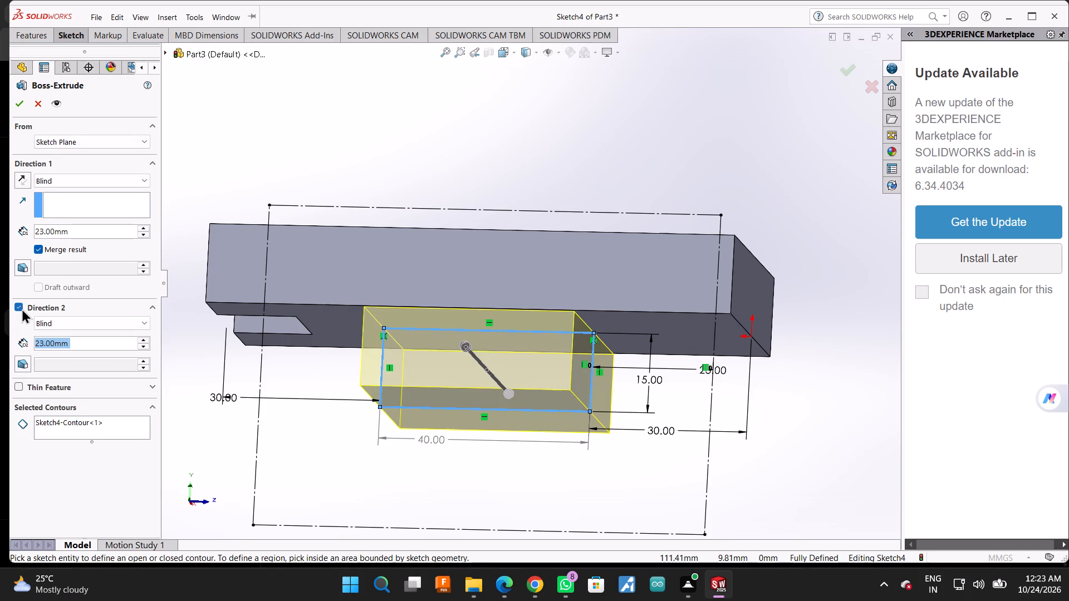
Examine how the two-direction extrude preview lines up with the sides and underside of the notched block.
{"action": "middle_click", "coordinate": [538, 163]}
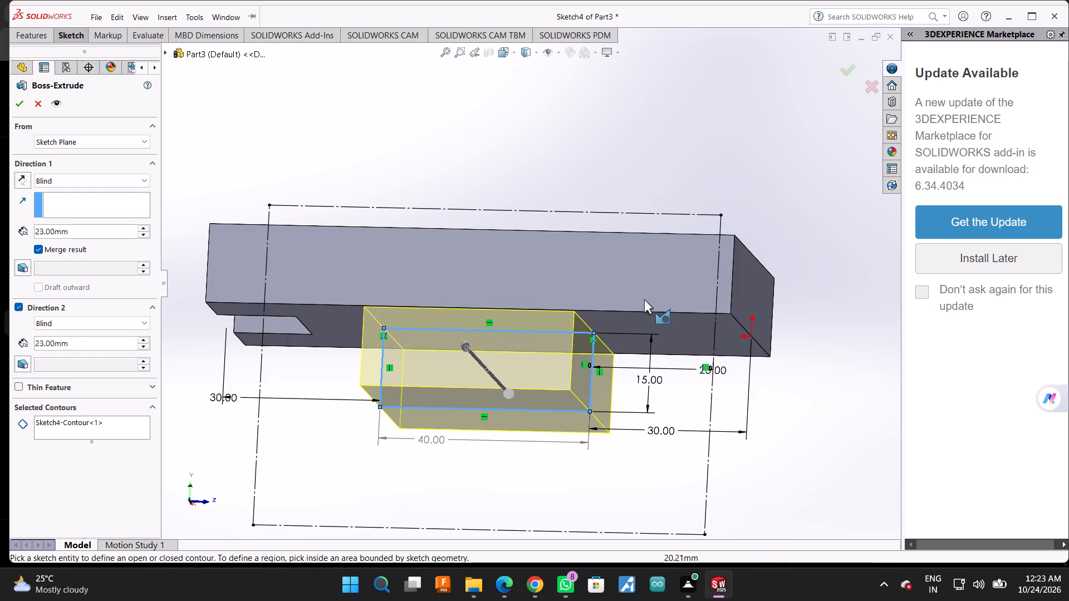
{"action": "scroll", "coordinate": [562, 339], "scroll_direction": "up", "scroll_amount": 2}
{"action": "scroll", "coordinate": [585, 308], "scroll_direction": "down", "scroll_amount": 4}
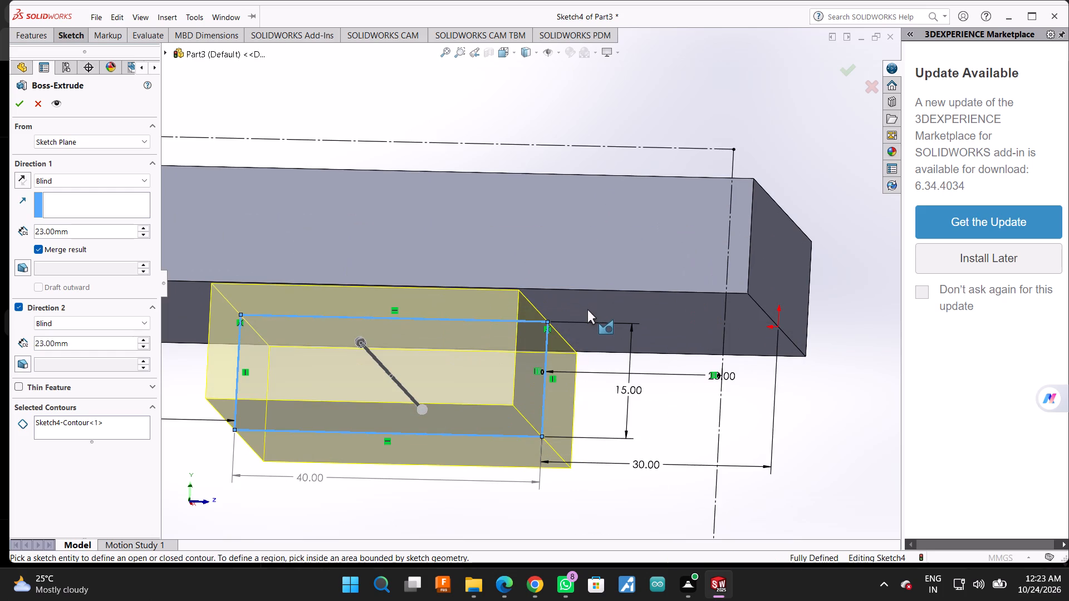
{"action": "scroll", "coordinate": [524, 337], "scroll_direction": "down", "scroll_amount": 4}
{"action": "scroll", "coordinate": [524, 337], "scroll_direction": "up", "scroll_amount": 3}
{"action": "scroll", "coordinate": [501, 321], "scroll_direction": "down", "scroll_amount": 2}
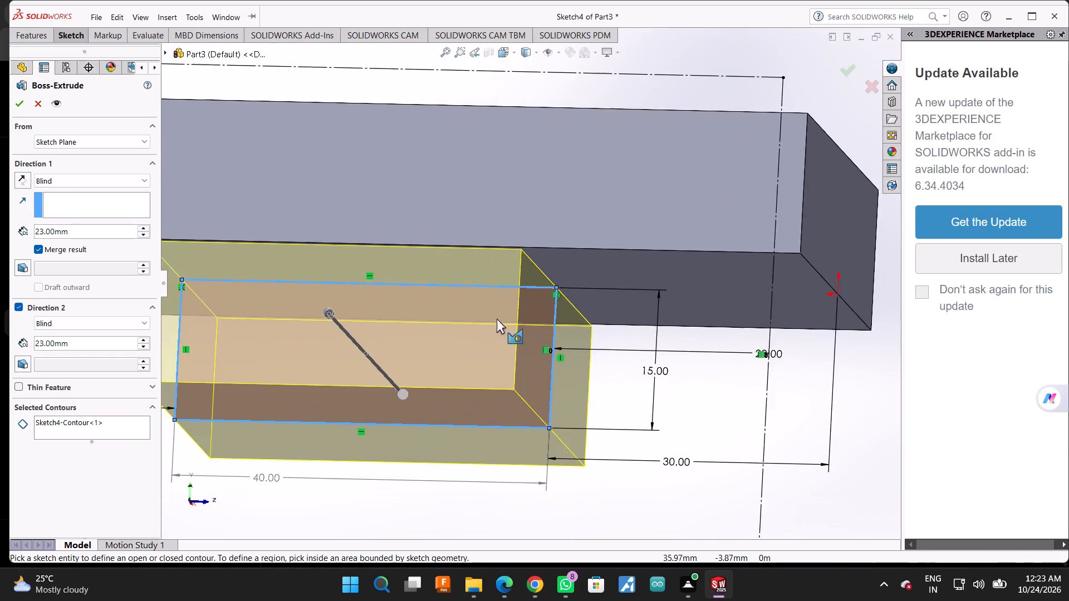
{"action": "scroll", "coordinate": [497, 318], "scroll_direction": "down", "scroll_amount": 6}
{"action": "scroll", "coordinate": [468, 305], "scroll_direction": "up", "scroll_amount": 5}
{"action": "scroll", "coordinate": [519, 132], "scroll_direction": "down", "scroll_amount": 1}
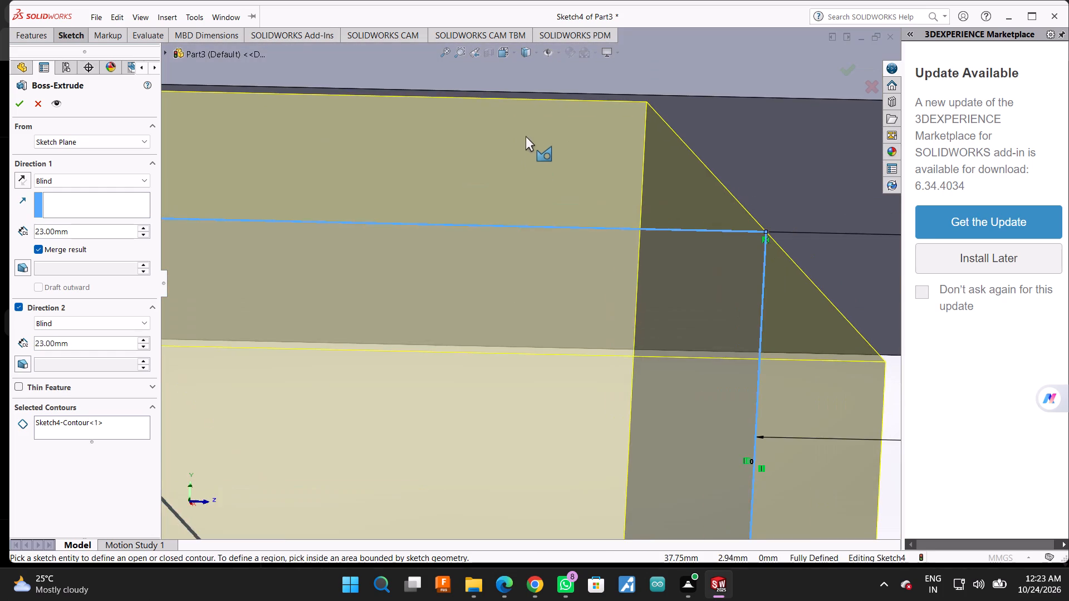
{"action": "scroll", "coordinate": [524, 162], "scroll_direction": "up", "scroll_amount": 8}
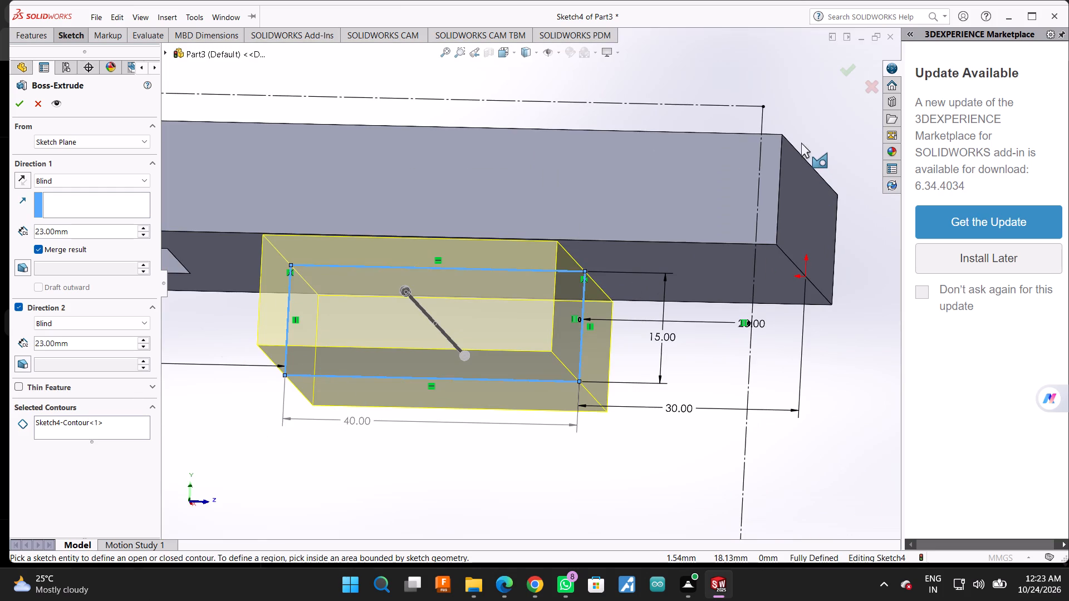
{"action": "middle_click_drag", "start_coordinate": [801, 142], "coordinate": [699, 229]}
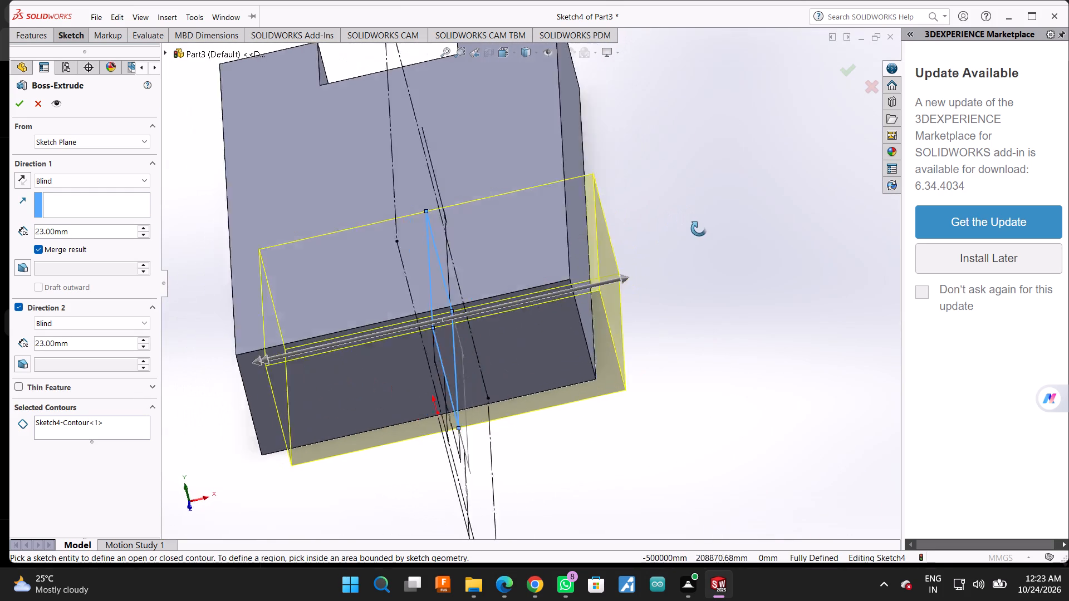
{"action": "middle_click_drag", "start_coordinate": [699, 229], "coordinate": [726, 190]}
{"action": "scroll", "coordinate": [438, 242], "scroll_direction": "down", "scroll_amount": 3}
{"action": "scroll", "coordinate": [322, 375], "scroll_direction": "down", "scroll_amount": 3}
{"action": "scroll", "coordinate": [355, 370], "scroll_direction": "up", "scroll_amount": 2}
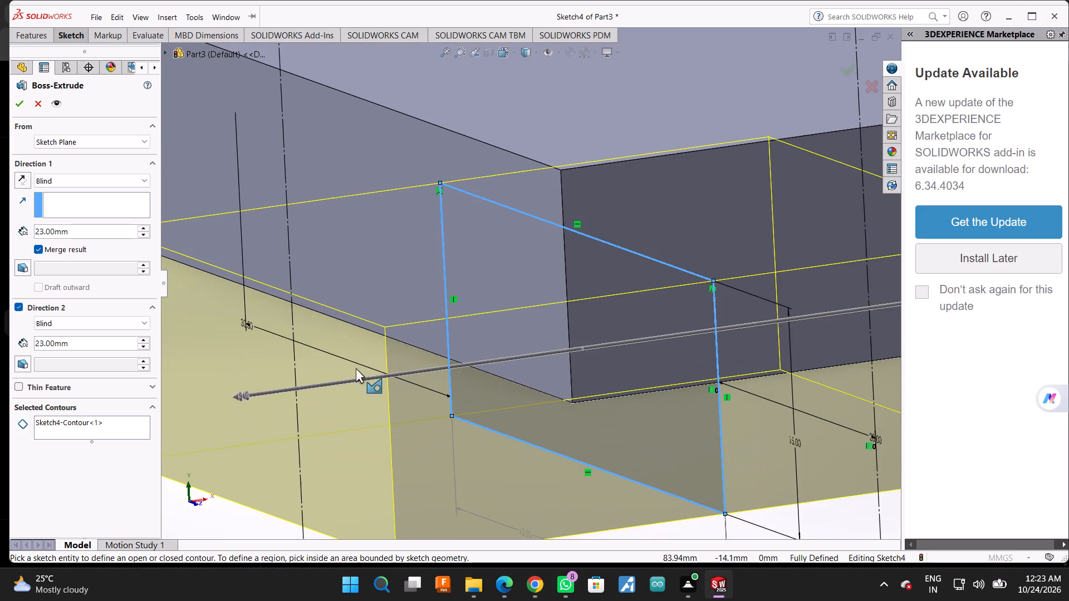
{"action": "scroll", "coordinate": [440, 261], "scroll_direction": "up", "scroll_amount": 2}
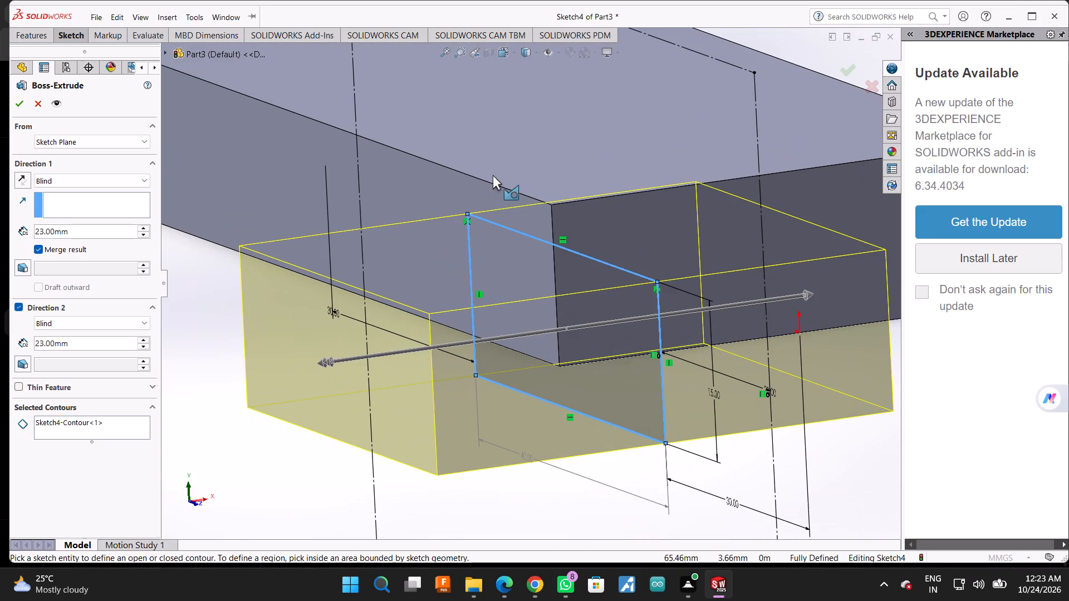
{"action": "scroll", "coordinate": [384, 255], "scroll_direction": "up", "scroll_amount": 3}
{"action": "scroll", "coordinate": [325, 237], "scroll_direction": "up", "scroll_amount": 1}
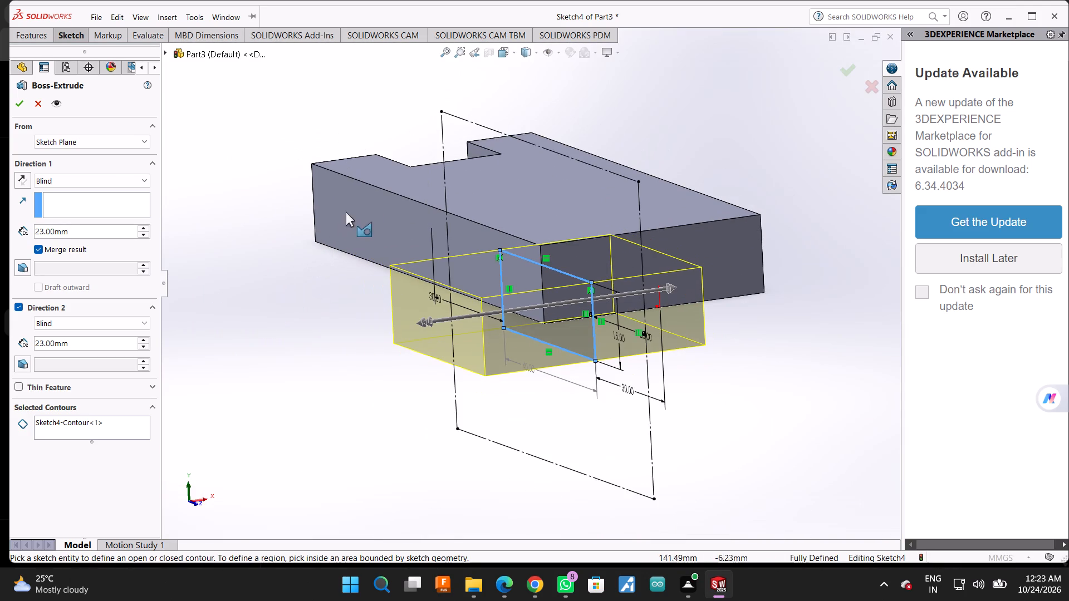
{"action": "scroll", "coordinate": [360, 188], "scroll_direction": "down", "scroll_amount": 3}
{"action": "middle_click", "coordinate": [375, 287]}
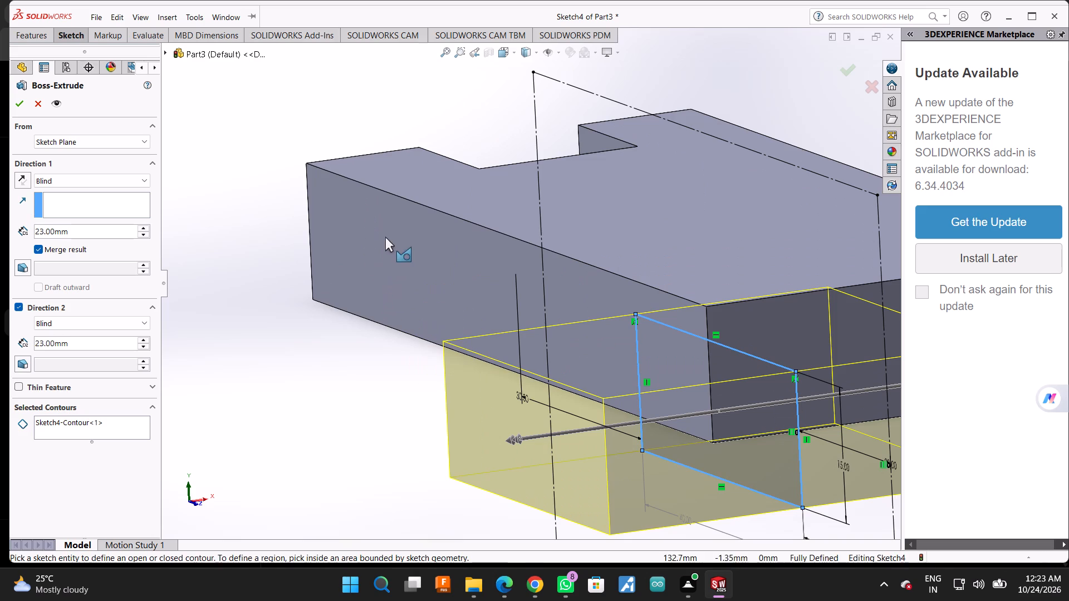
{"action": "scroll", "coordinate": [386, 242], "scroll_direction": "down", "scroll_amount": 3}
{"action": "scroll", "coordinate": [382, 292], "scroll_direction": "up", "scroll_amount": 2}
{"action": "scroll", "coordinate": [712, 385], "scroll_direction": "down", "scroll_amount": 3}
{"action": "scroll", "coordinate": [590, 348], "scroll_direction": "up", "scroll_amount": 3}
{"action": "scroll", "coordinate": [630, 409], "scroll_direction": "down", "scroll_amount": 3}
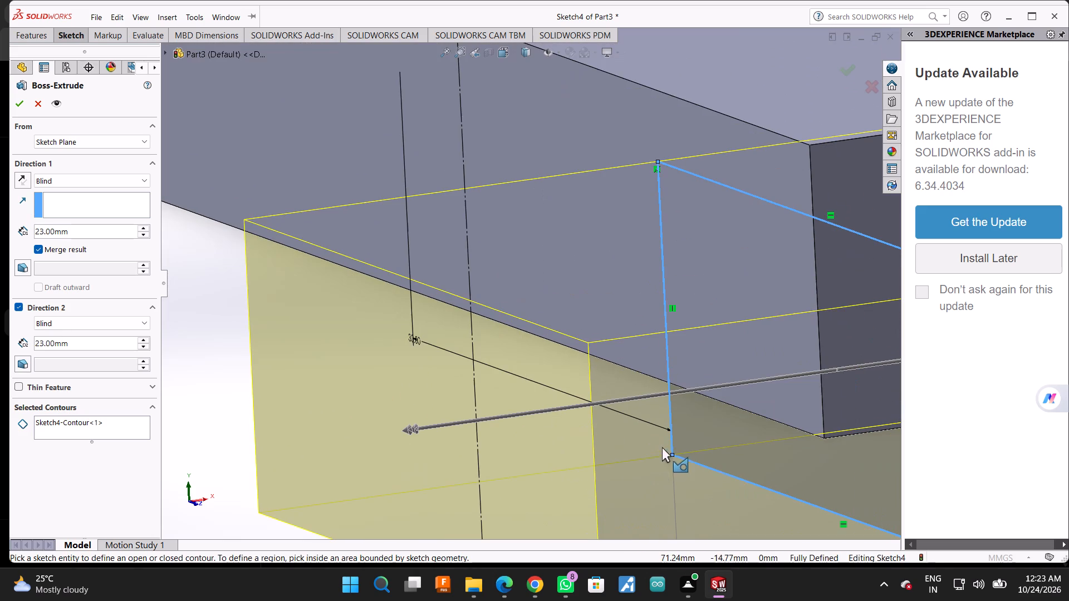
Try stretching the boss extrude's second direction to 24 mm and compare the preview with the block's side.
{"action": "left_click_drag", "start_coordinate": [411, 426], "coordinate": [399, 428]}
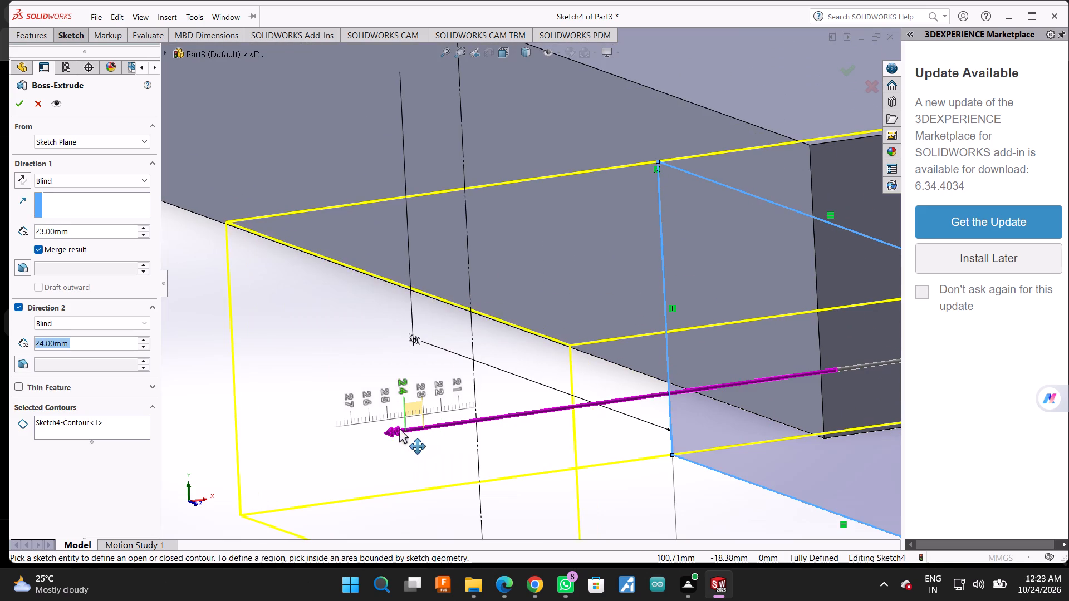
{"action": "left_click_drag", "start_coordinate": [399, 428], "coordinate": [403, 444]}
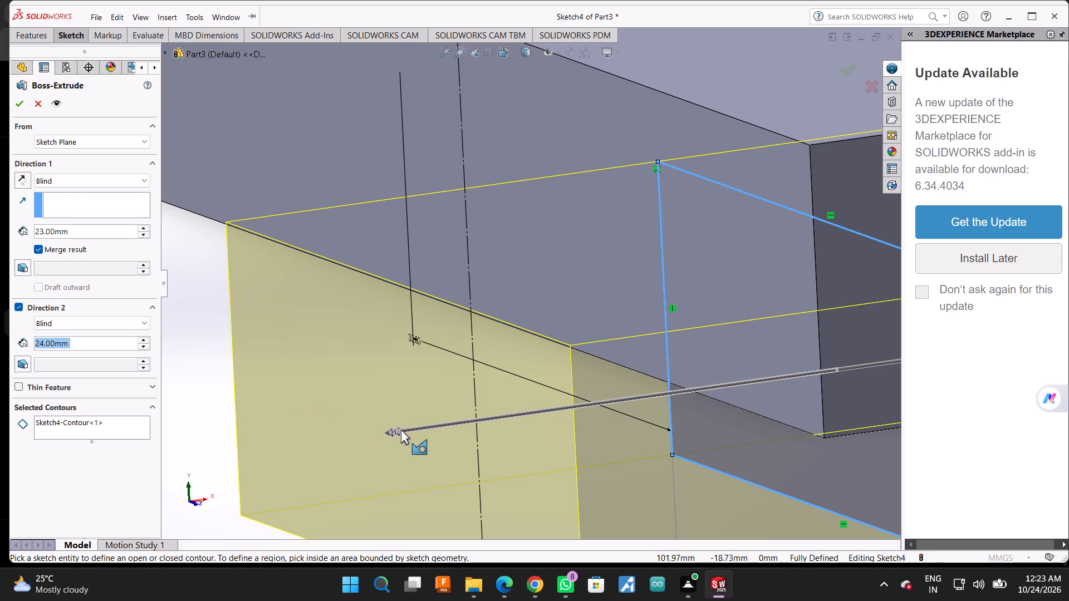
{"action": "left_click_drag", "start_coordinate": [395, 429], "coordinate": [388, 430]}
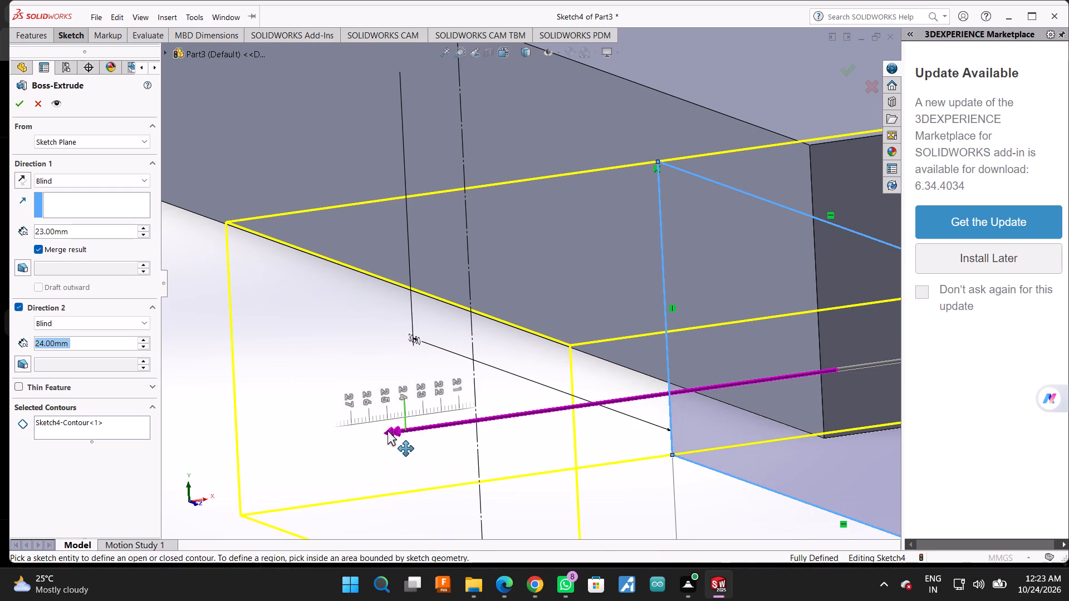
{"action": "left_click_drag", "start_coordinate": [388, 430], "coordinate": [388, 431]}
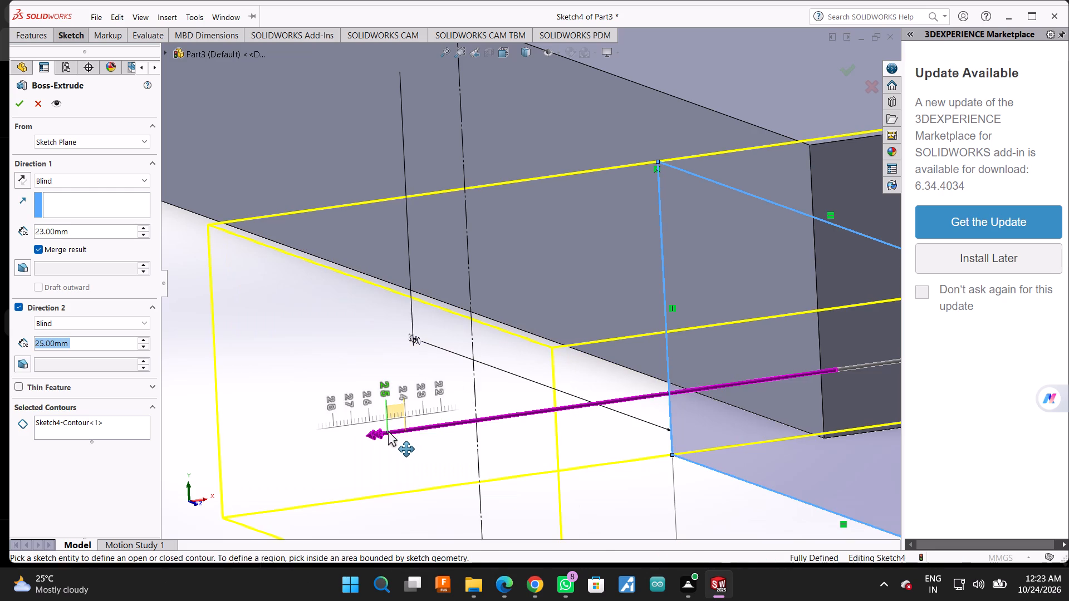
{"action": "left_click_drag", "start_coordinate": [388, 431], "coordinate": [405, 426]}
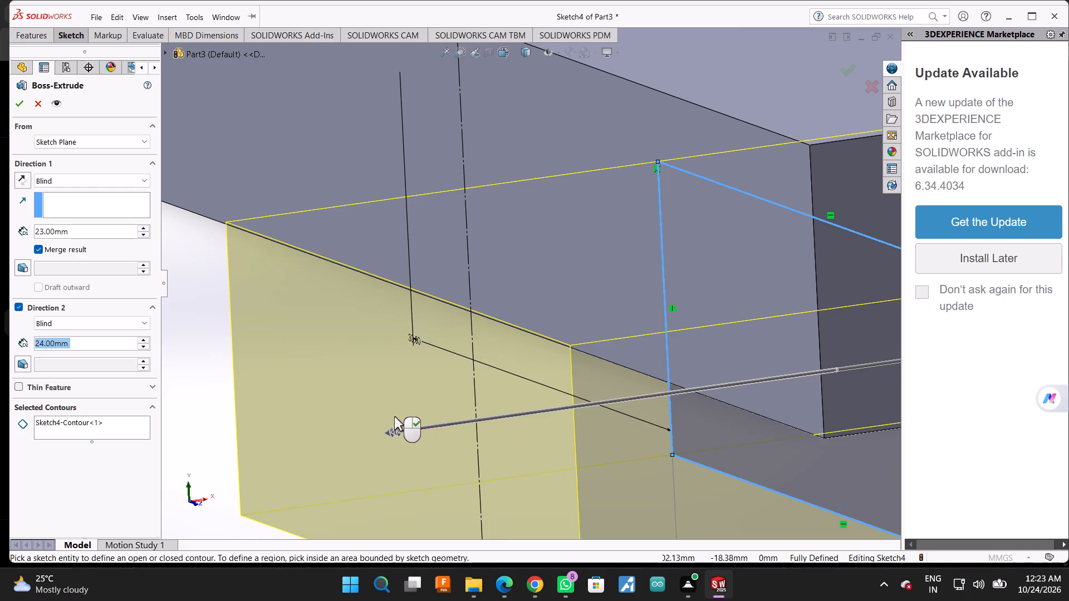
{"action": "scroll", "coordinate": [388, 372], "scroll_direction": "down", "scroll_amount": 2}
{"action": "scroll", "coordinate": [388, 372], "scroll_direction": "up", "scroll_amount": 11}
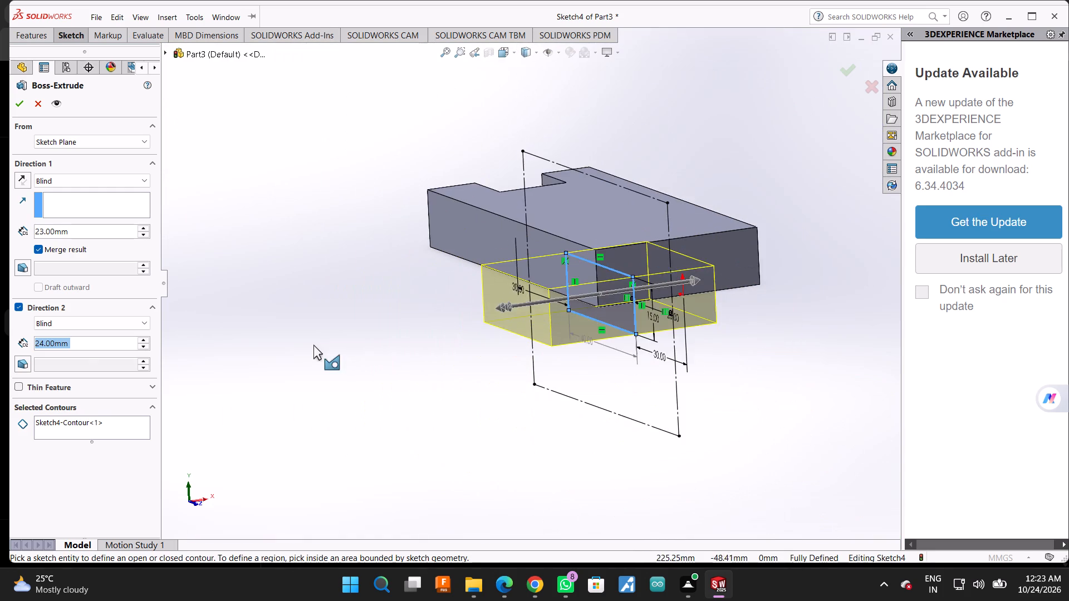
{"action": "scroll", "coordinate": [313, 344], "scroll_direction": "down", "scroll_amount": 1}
Set the second direction's depth to 23 mm and complete the merged two-direction boss extrude of the lower profile.
{"action": "left_click", "coordinate": [40, 345]}
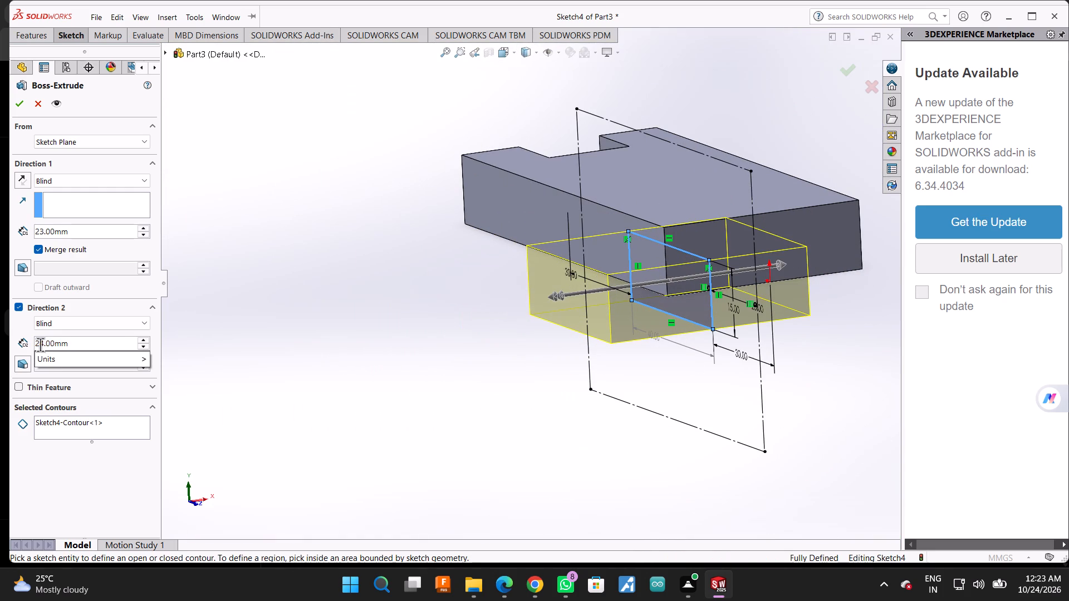
{"action": "key", "text": "Right"}
{"action": "key", "text": "BackSpace"}
{"action": "key", "text": "3"}
{"action": "scroll", "coordinate": [125, 312], "scroll_direction": "up", "scroll_amount": 3}
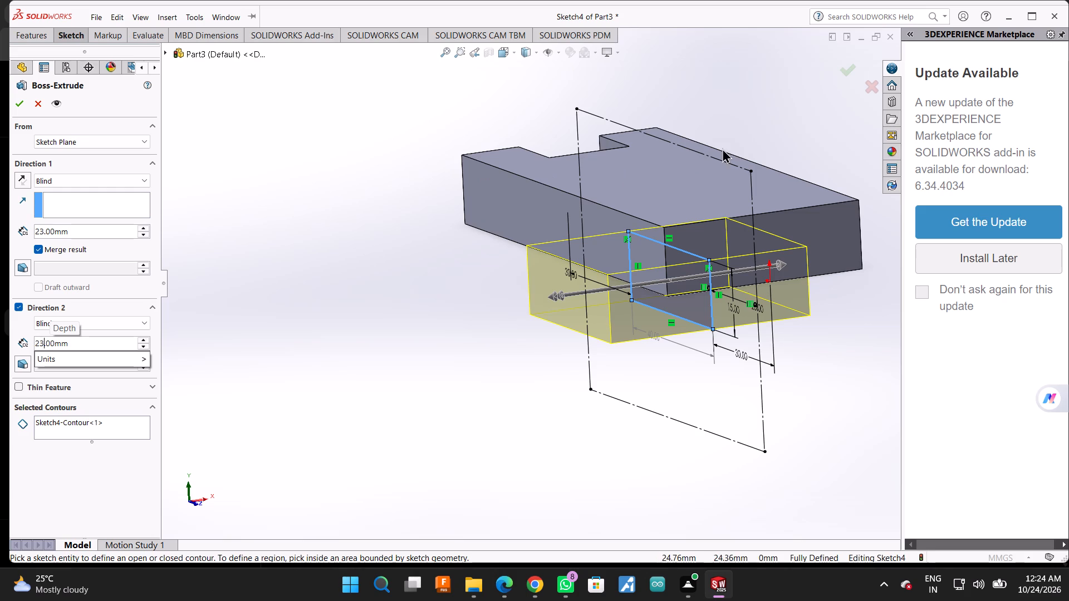
{"action": "middle_click_drag", "start_coordinate": [777, 122], "coordinate": [695, 184]}
{"action": "scroll", "coordinate": [788, 224], "scroll_direction": "down", "scroll_amount": 3}
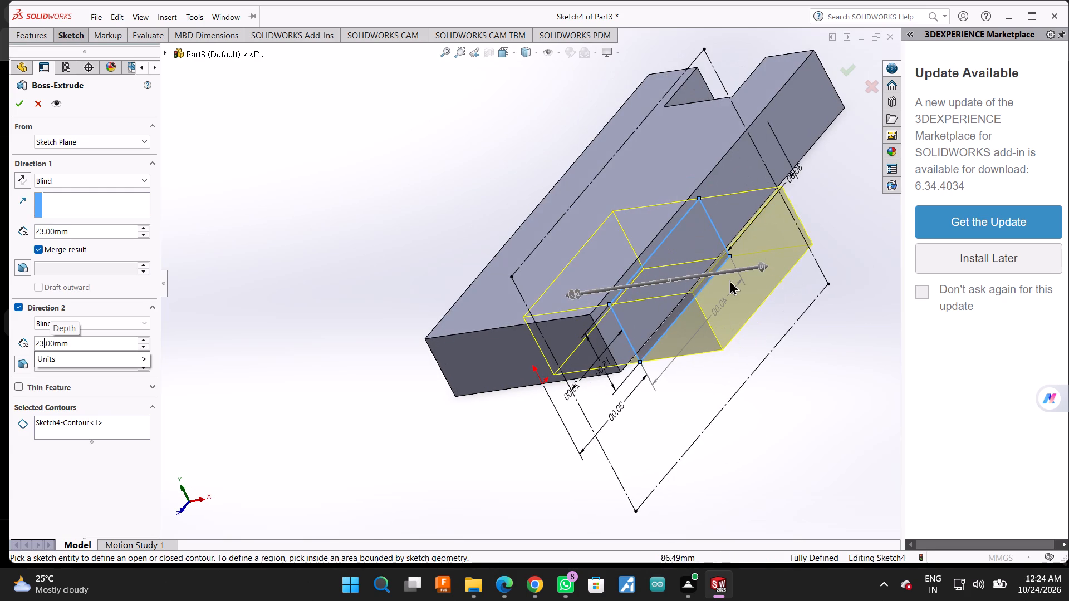
{"action": "scroll", "coordinate": [694, 288], "scroll_direction": "down", "scroll_amount": 4}
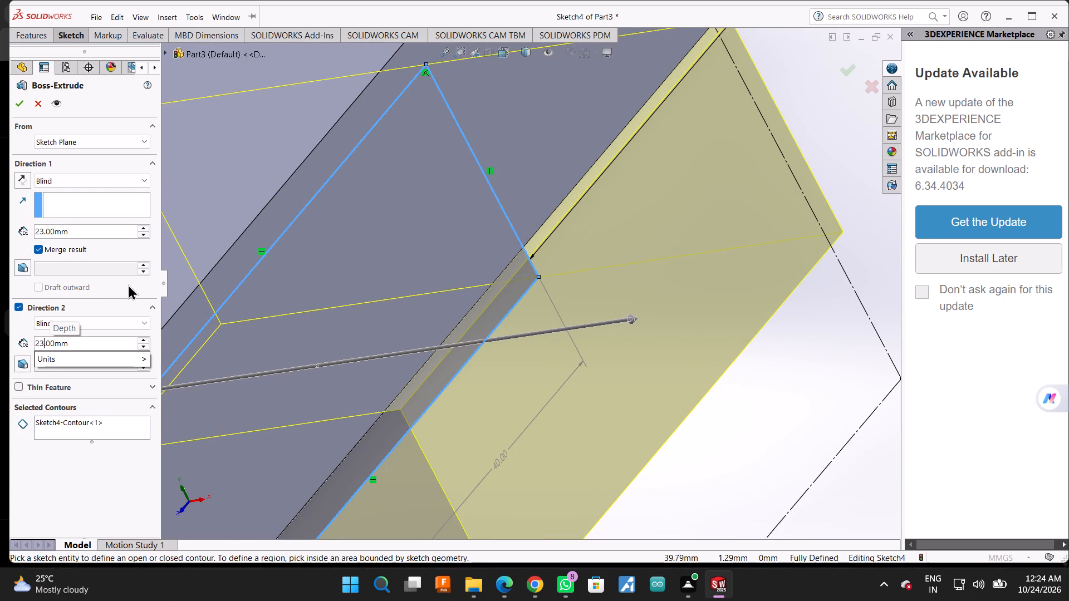
{"action": "scroll", "coordinate": [380, 336], "scroll_direction": "up", "scroll_amount": 2}
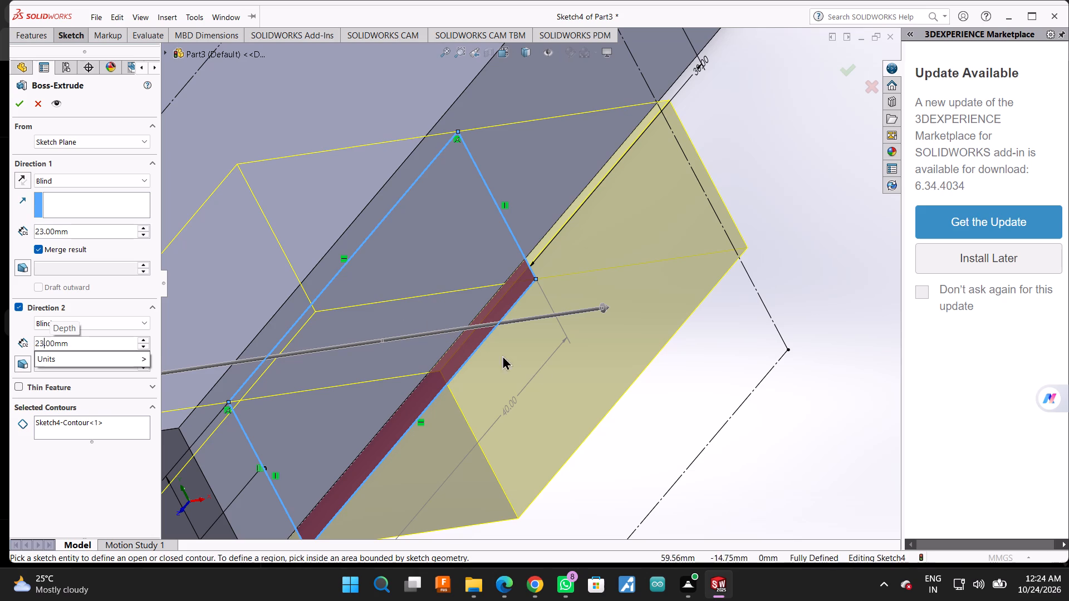
{"action": "scroll", "coordinate": [590, 348], "scroll_direction": "up", "scroll_amount": 2}
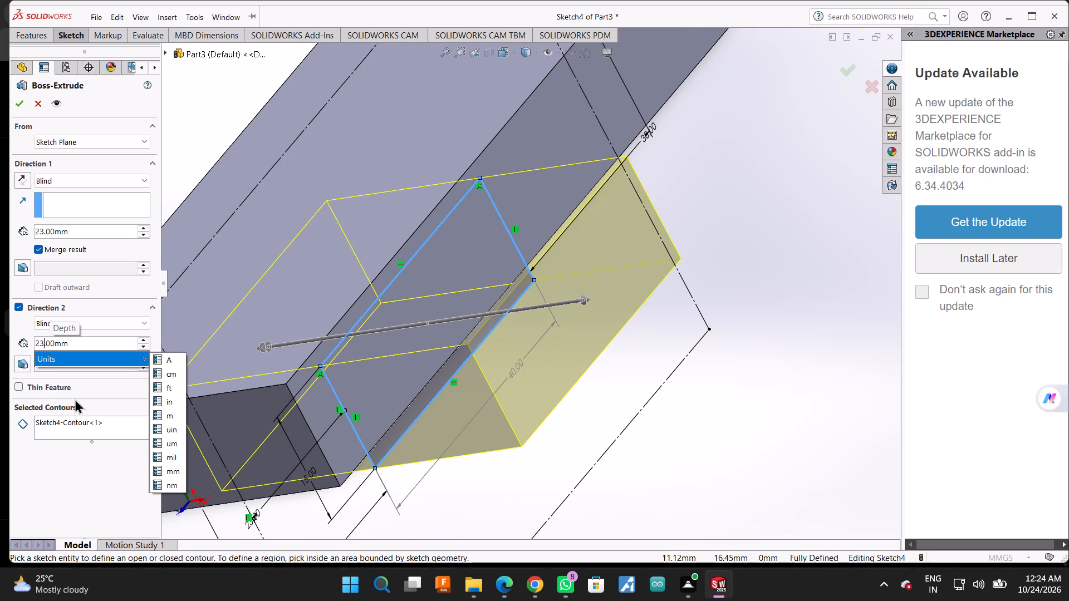
{"action": "left_click", "coordinate": [663, 447]}
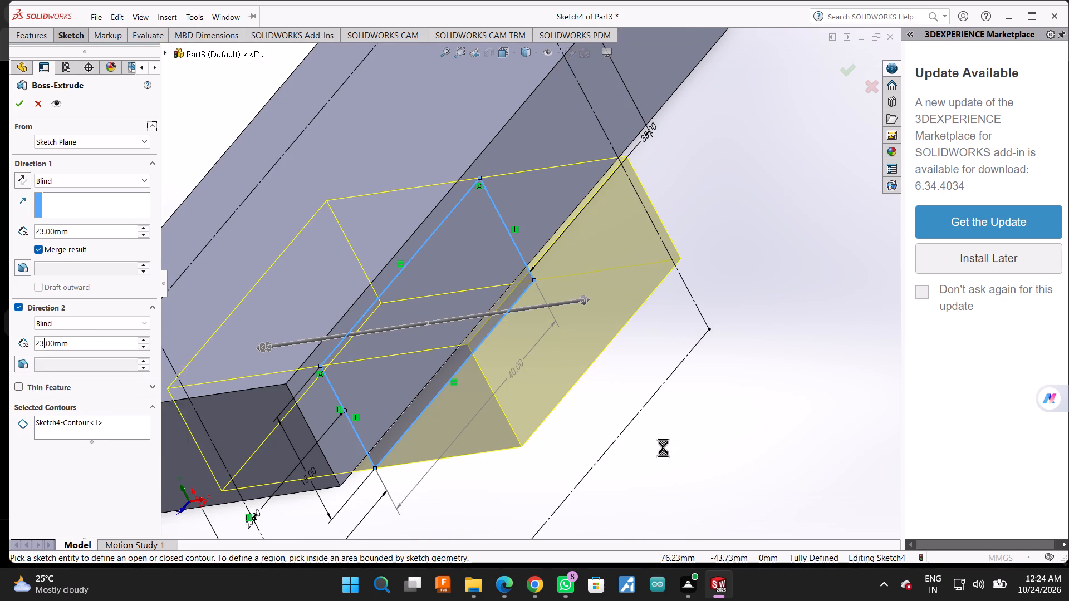
{"action": "left_click", "coordinate": [12, 107]}
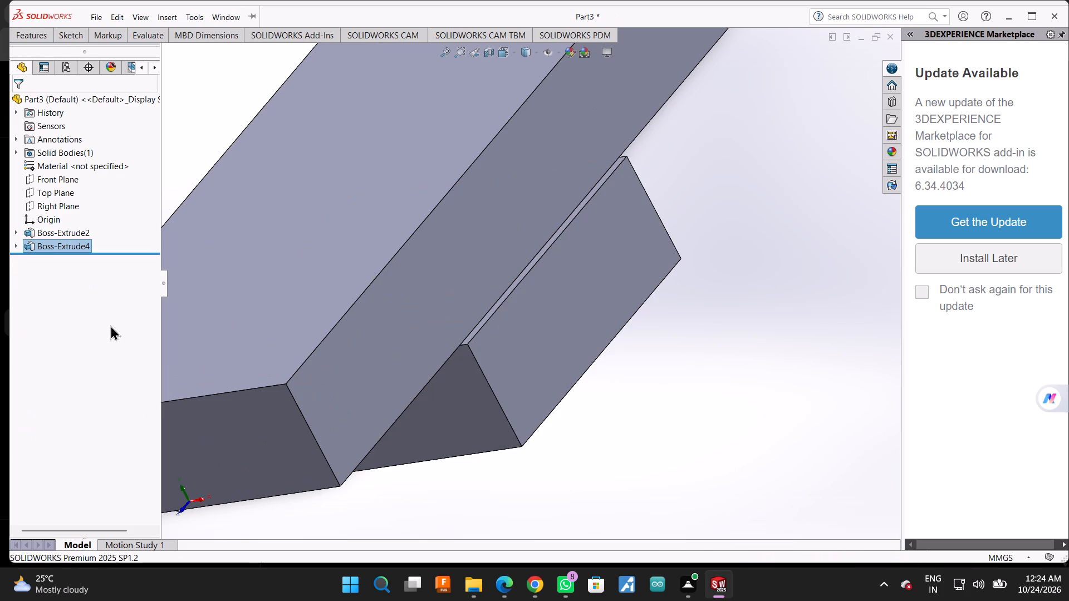
Reopen the lower boss's profile sketch, Sketch4, for editing.
{"action": "scroll", "coordinate": [451, 471], "scroll_direction": "down", "scroll_amount": 1}
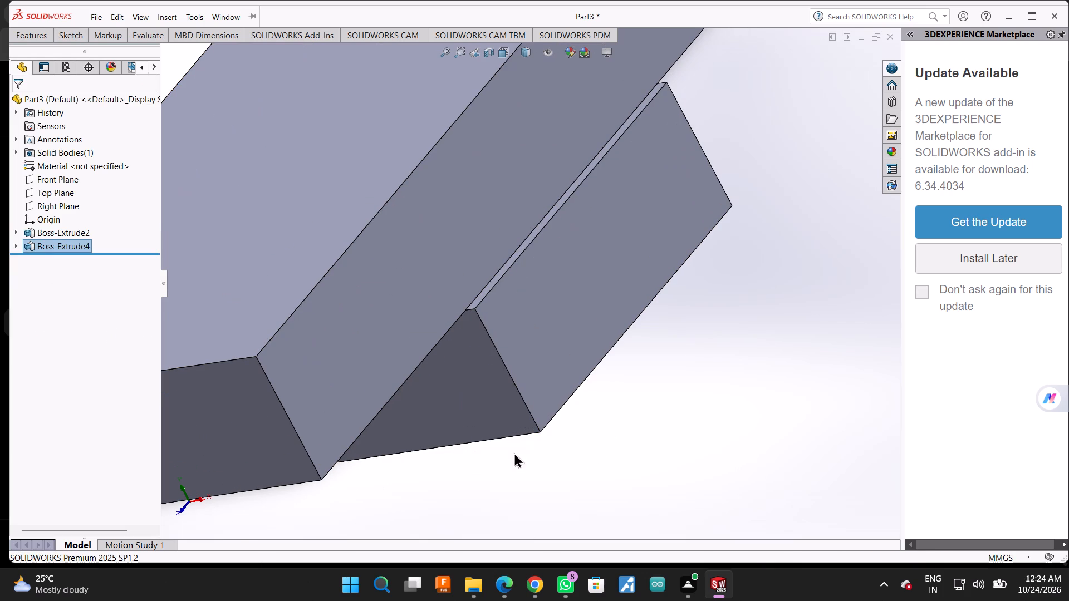
{"action": "scroll", "coordinate": [542, 435], "scroll_direction": "up", "scroll_amount": 3}
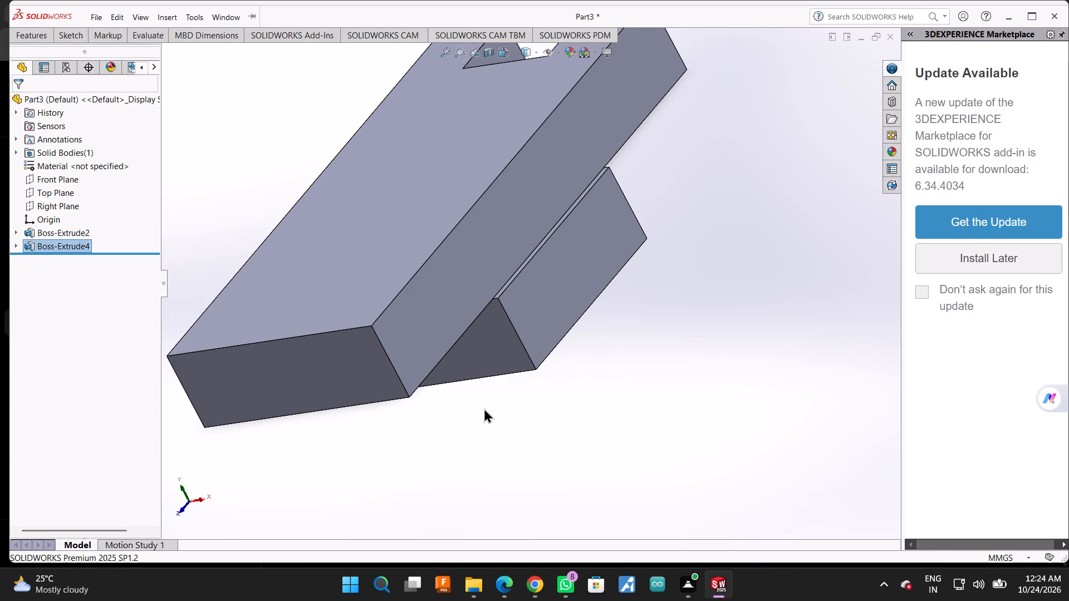
{"action": "scroll", "coordinate": [489, 417], "scroll_direction": "up", "scroll_amount": 3}
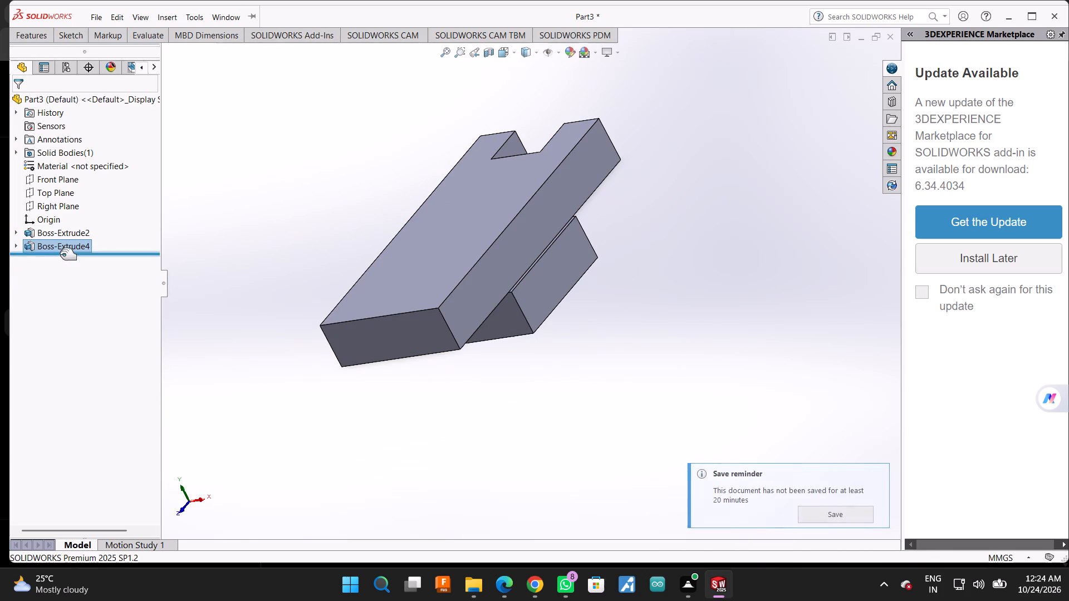
{"action": "left_click", "coordinate": [16, 244]}
{"action": "right_click", "coordinate": [40, 265]}
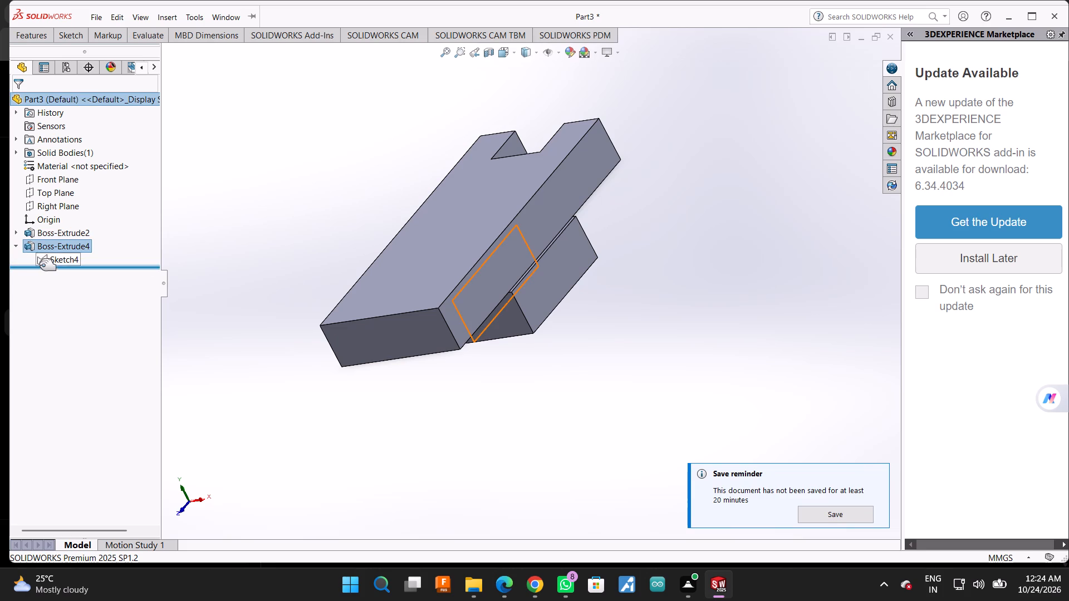
{"action": "left_click", "coordinate": [71, 234]}
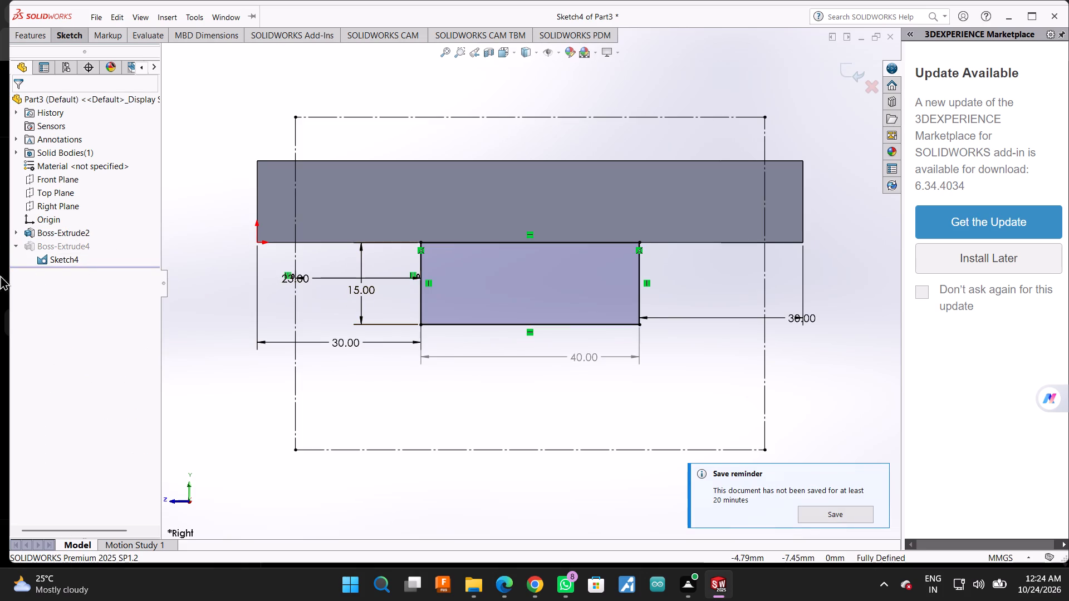
Locate the notched block's base sketch, Sketch3, and view the model square to its plane.
{"action": "left_click", "coordinate": [17, 234]}
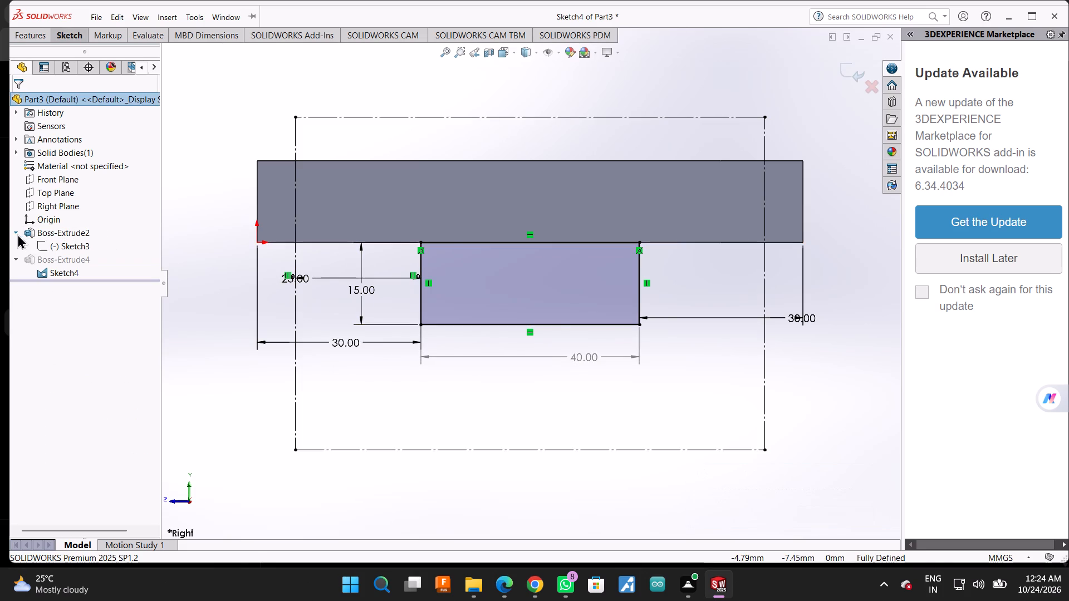
{"action": "right_click", "coordinate": [34, 244]}
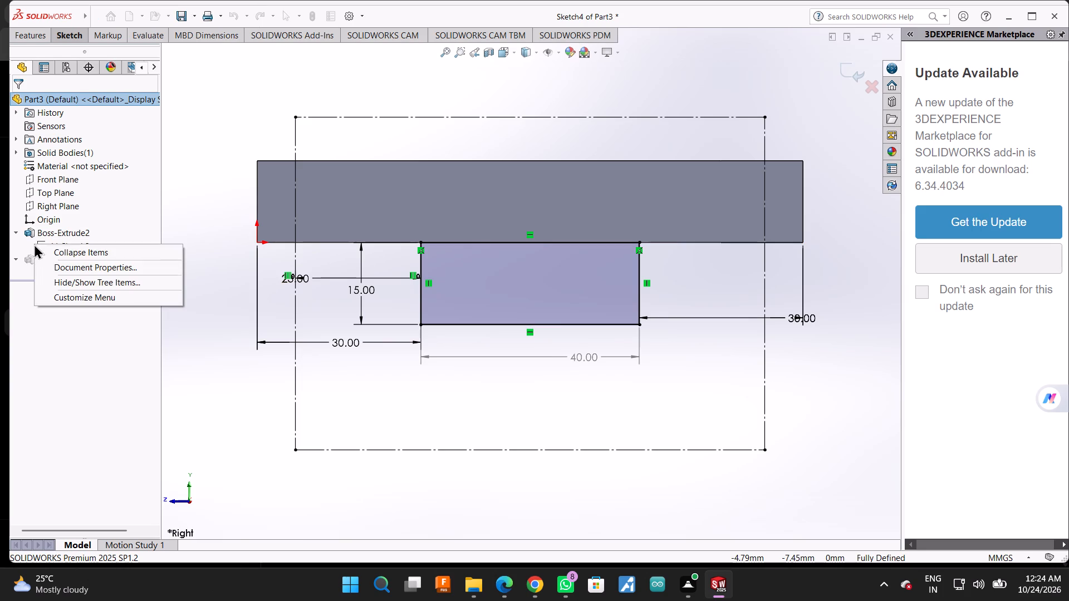
{"action": "left_click", "coordinate": [120, 238]}
{"action": "left_click", "coordinate": [76, 248]}
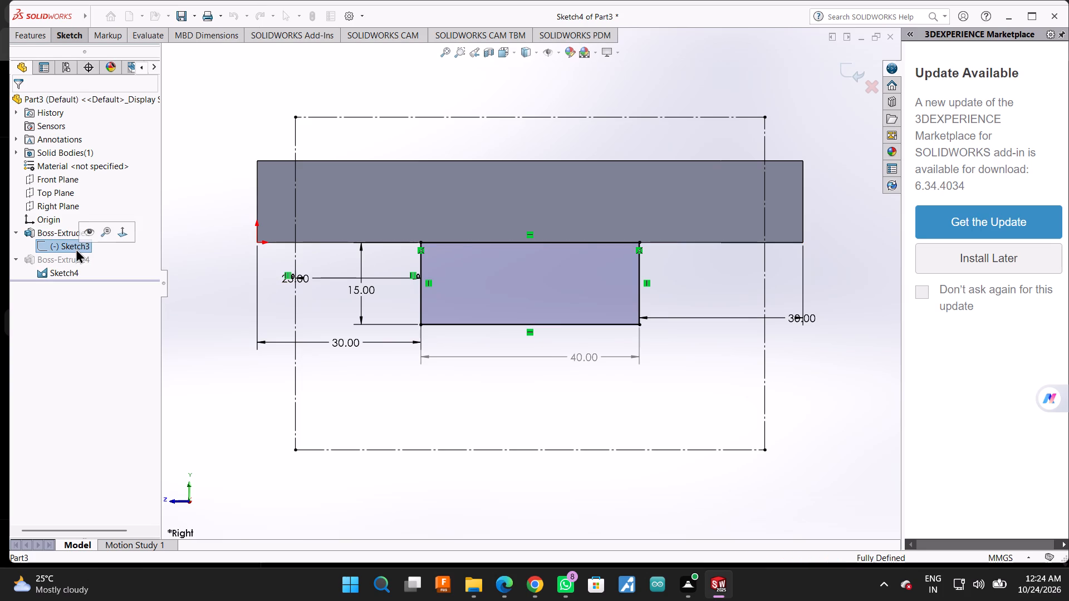
{"action": "left_click", "coordinate": [120, 232]}
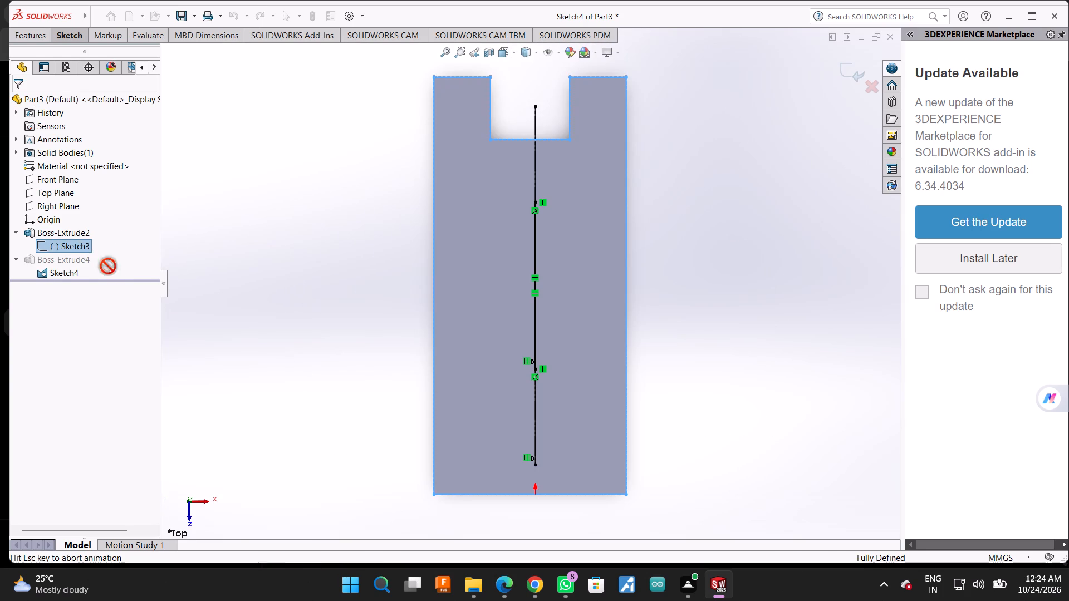
{"action": "left_click", "coordinate": [65, 248]}
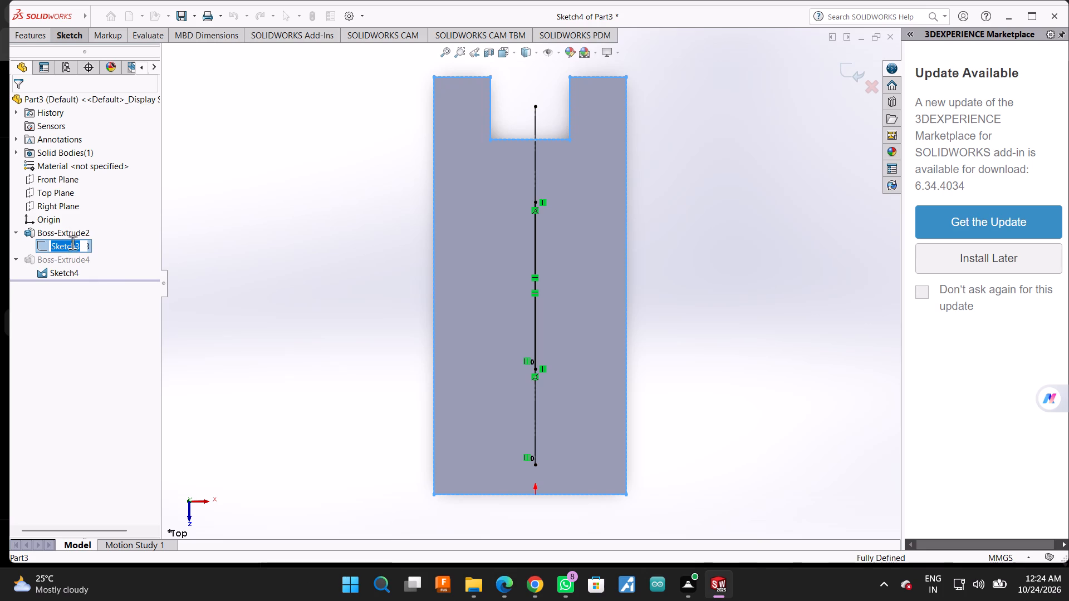
{"action": "left_click", "coordinate": [115, 249]}
{"action": "left_click", "coordinate": [52, 240]}
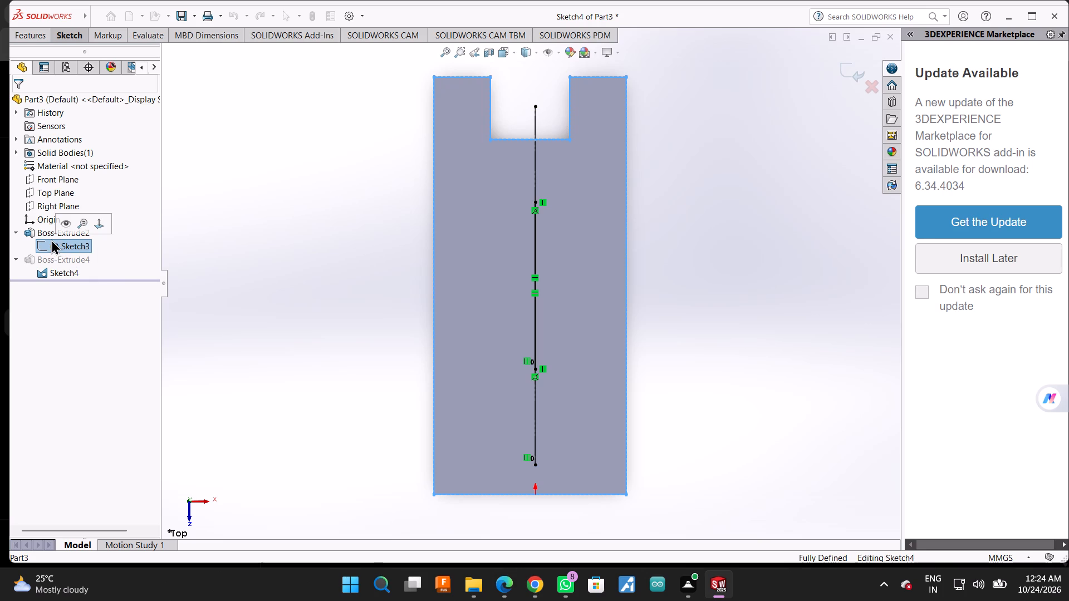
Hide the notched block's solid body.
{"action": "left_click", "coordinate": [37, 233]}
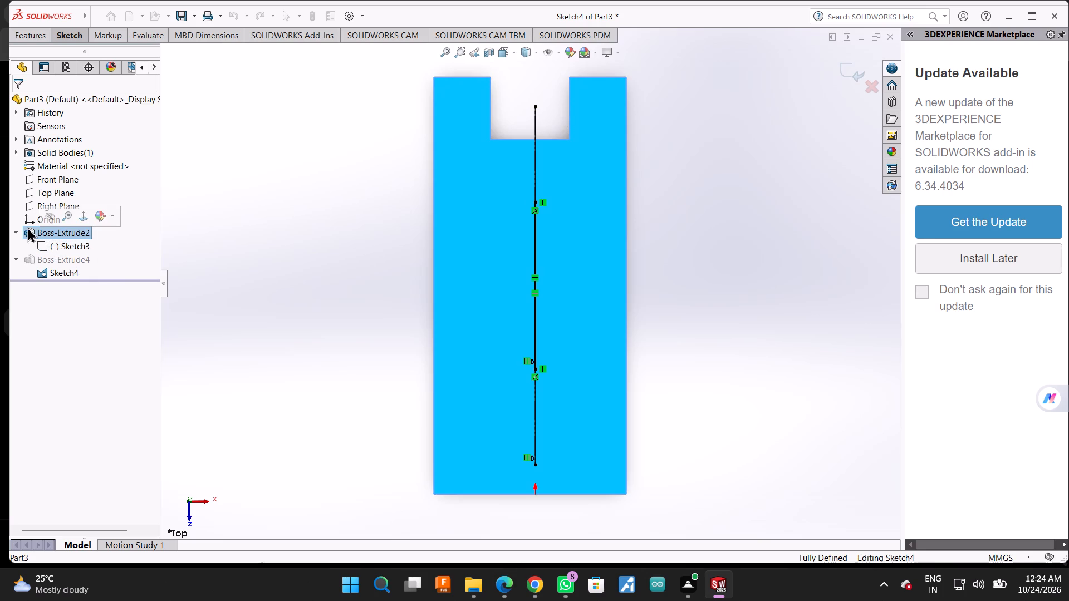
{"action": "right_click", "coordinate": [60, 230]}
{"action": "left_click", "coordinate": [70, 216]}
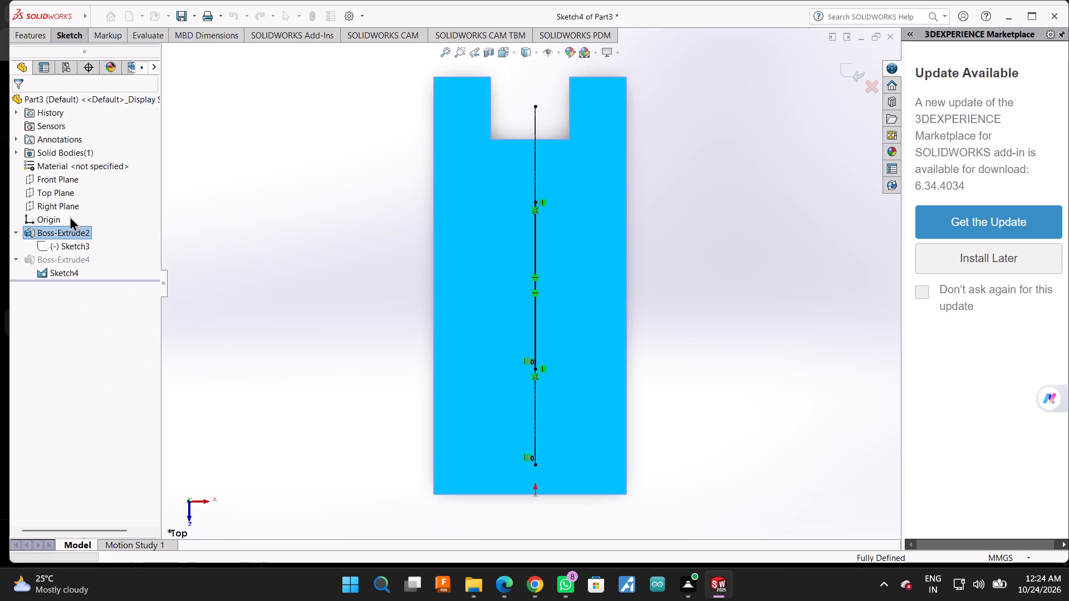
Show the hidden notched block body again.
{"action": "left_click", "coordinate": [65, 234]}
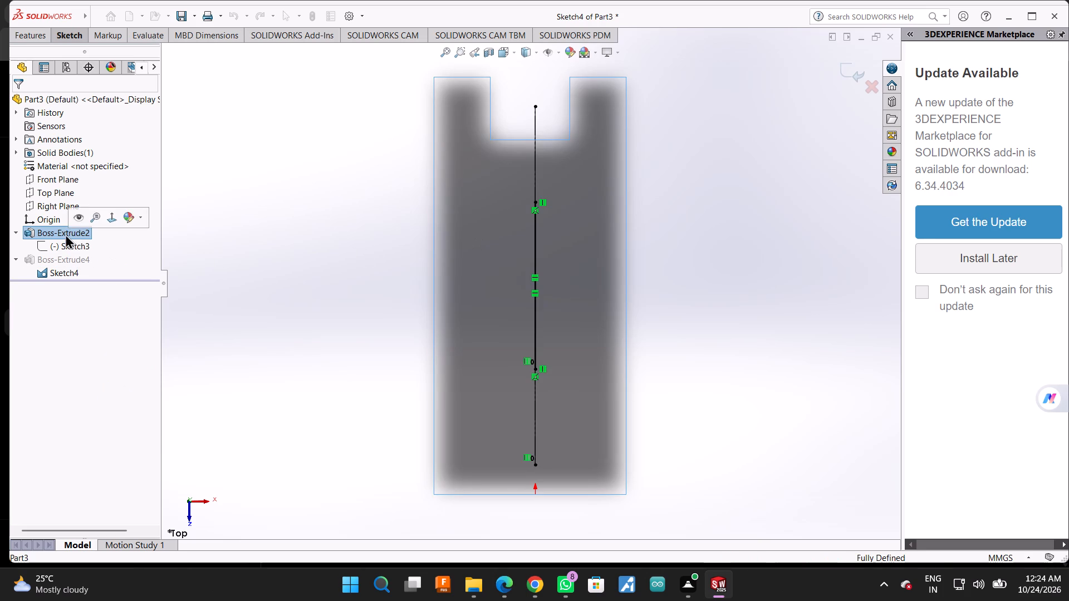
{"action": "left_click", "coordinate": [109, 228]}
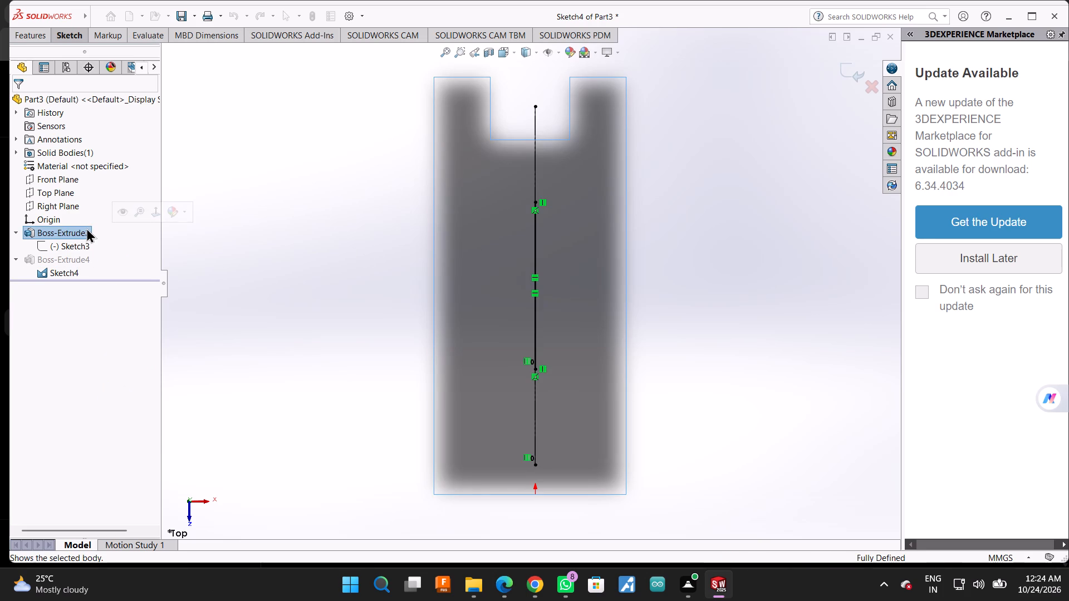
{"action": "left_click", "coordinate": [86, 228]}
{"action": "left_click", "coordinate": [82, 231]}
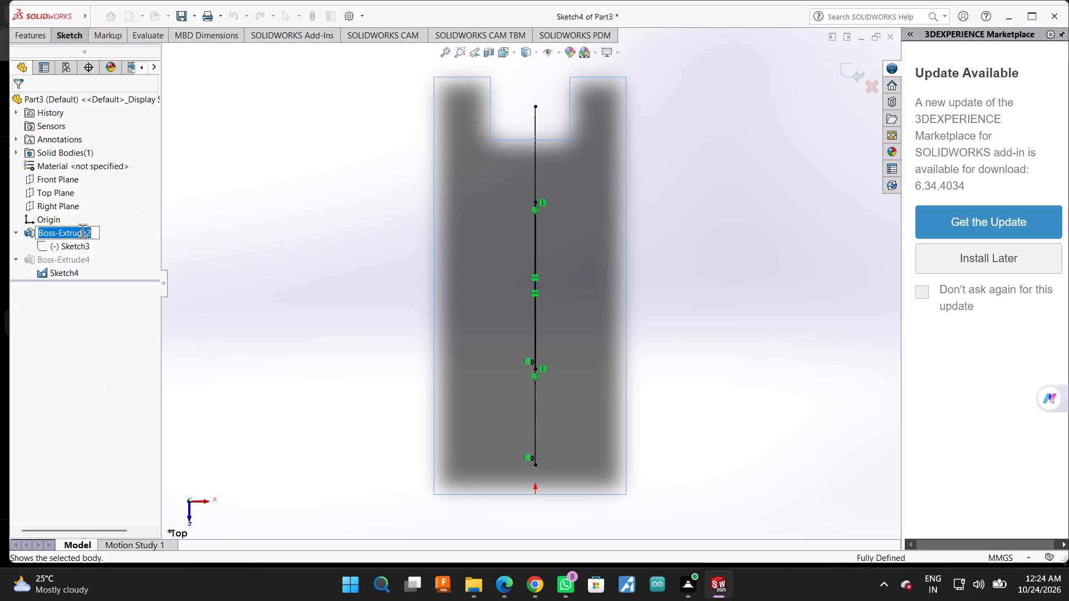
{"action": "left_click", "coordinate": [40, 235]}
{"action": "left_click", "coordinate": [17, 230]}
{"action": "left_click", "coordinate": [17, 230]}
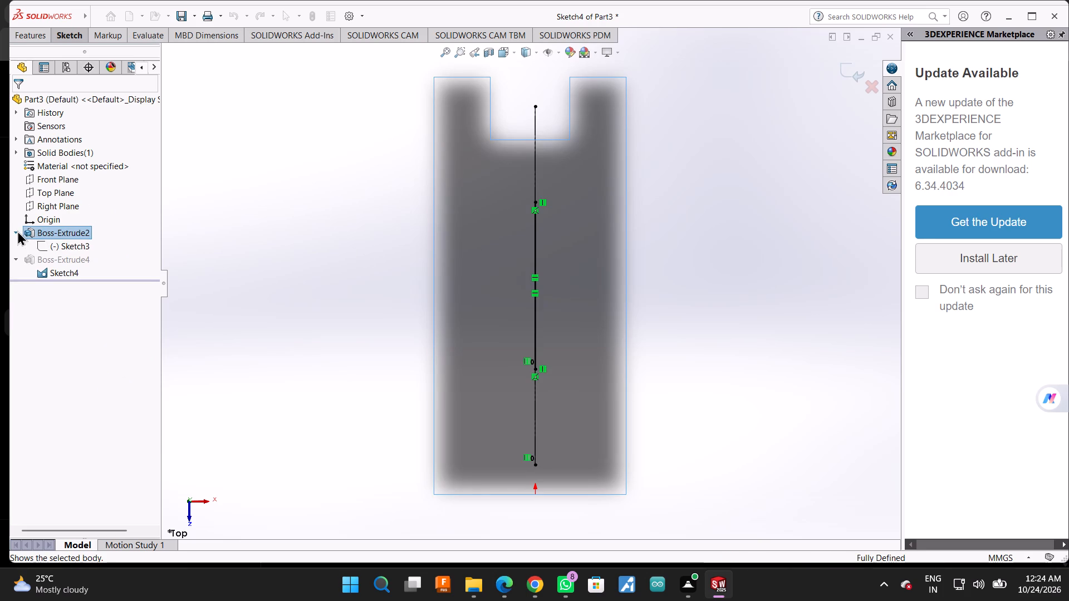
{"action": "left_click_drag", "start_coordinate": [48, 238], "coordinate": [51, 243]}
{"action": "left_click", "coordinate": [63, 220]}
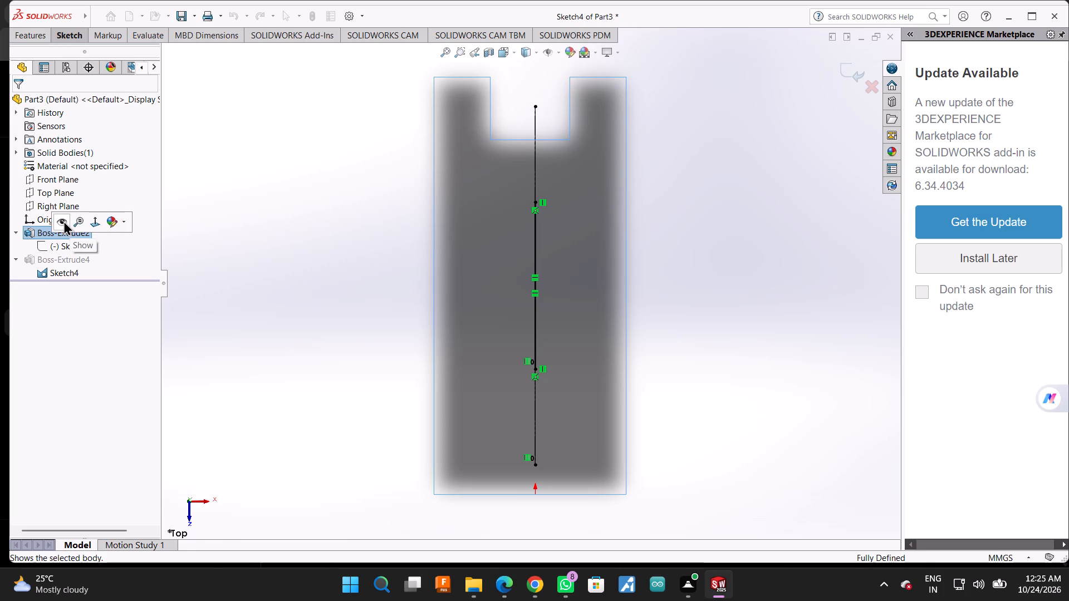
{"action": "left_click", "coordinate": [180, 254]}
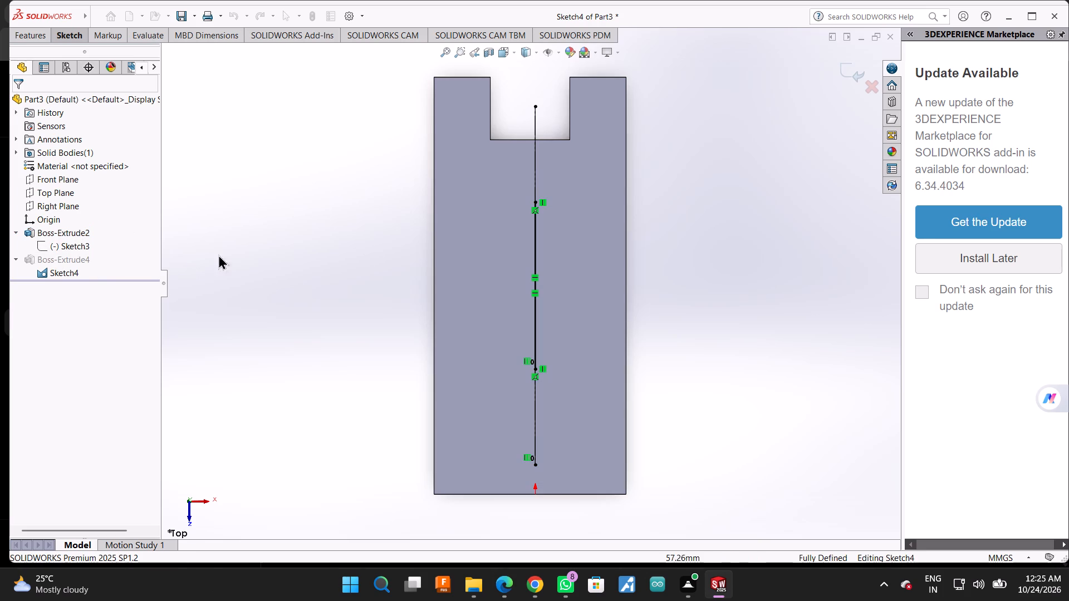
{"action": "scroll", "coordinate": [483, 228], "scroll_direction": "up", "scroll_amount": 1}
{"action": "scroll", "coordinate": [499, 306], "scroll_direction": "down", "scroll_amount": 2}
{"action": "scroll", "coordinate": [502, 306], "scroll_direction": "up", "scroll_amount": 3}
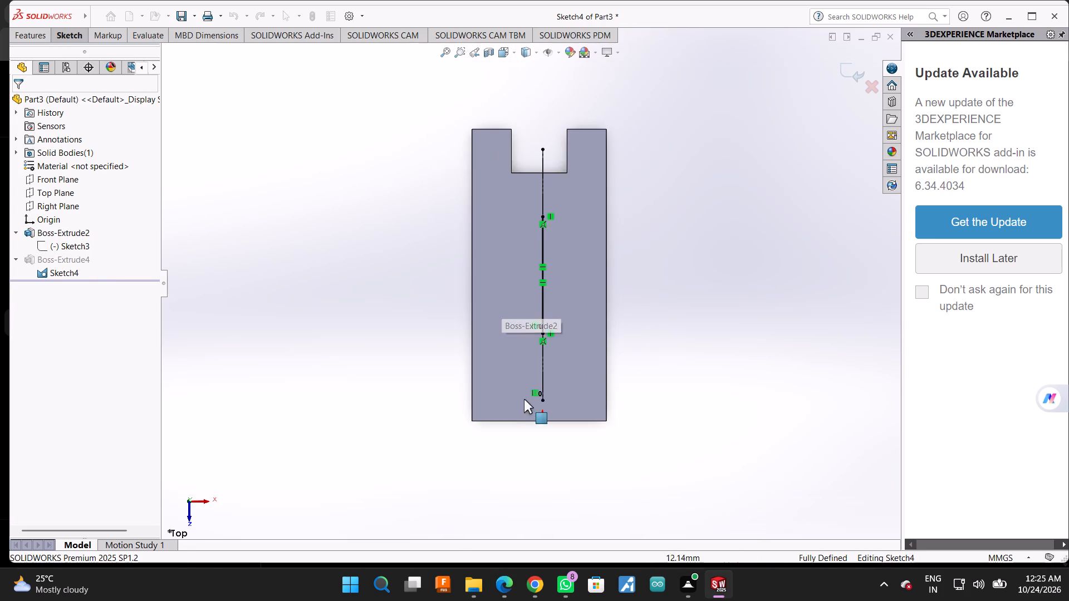
Undo the whole modelling history of Part3, including the lower boss, the notched block and their sketches, back to an empty part.
{"action": "scroll", "coordinate": [526, 405], "scroll_direction": "down", "scroll_amount": 1}
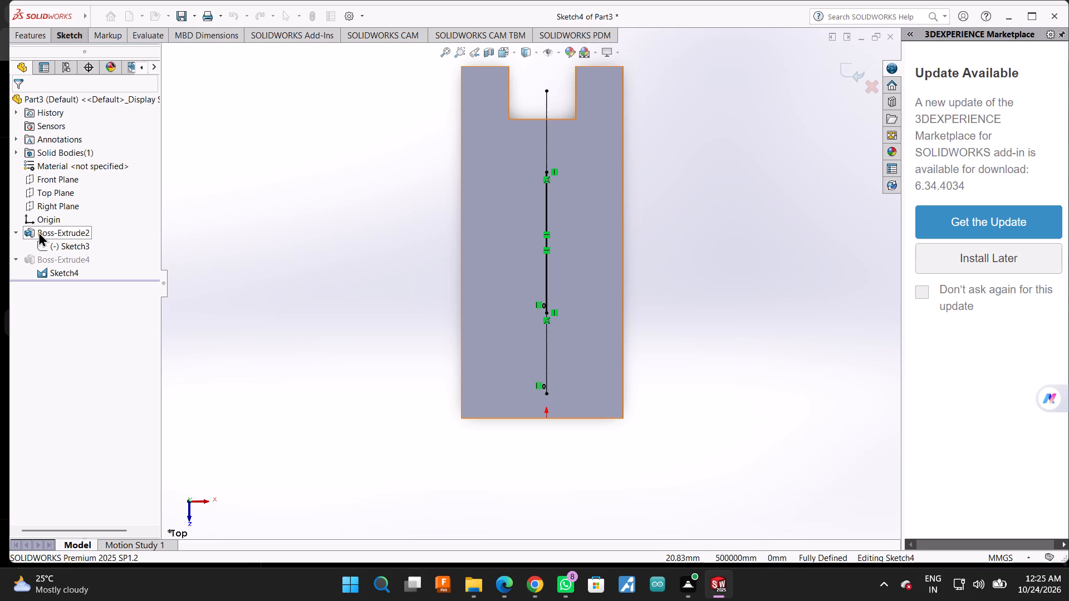
{"action": "key", "text": "ctrl+z"}
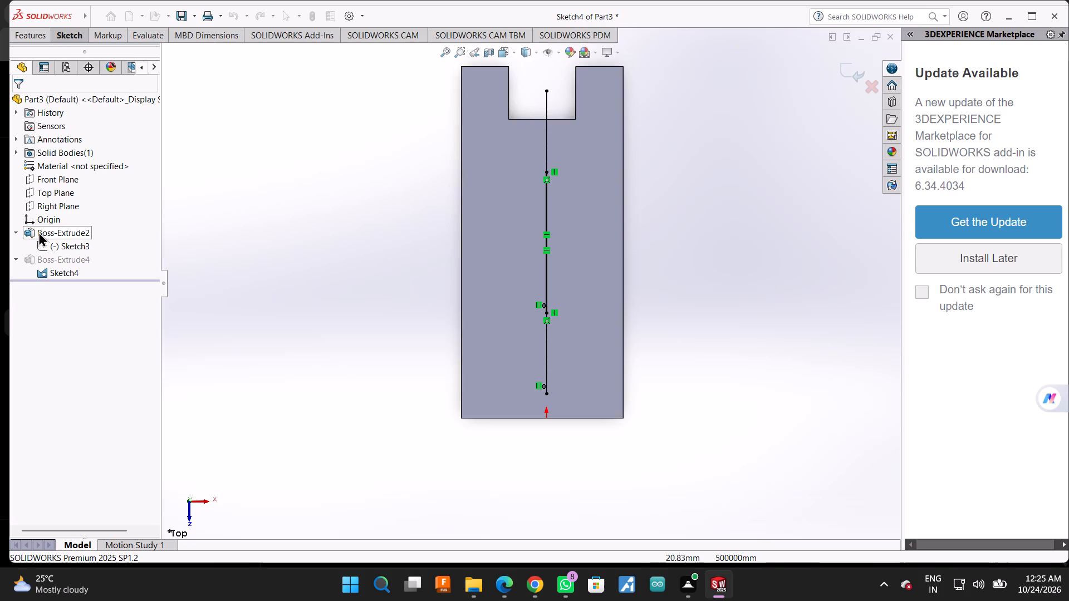
{"action": "key", "text": "ctrl+z"}
{"action": "key", "text": "ctrl+z"}
{"action": "key", "text": "ctrl+z"}
{"action": "key", "text": "ctrl+z"}
{"action": "key", "text": "ctrl+z"}
{"action": "key", "text": "ctrl+z"}
{"action": "key", "text": "ctrl+z"}
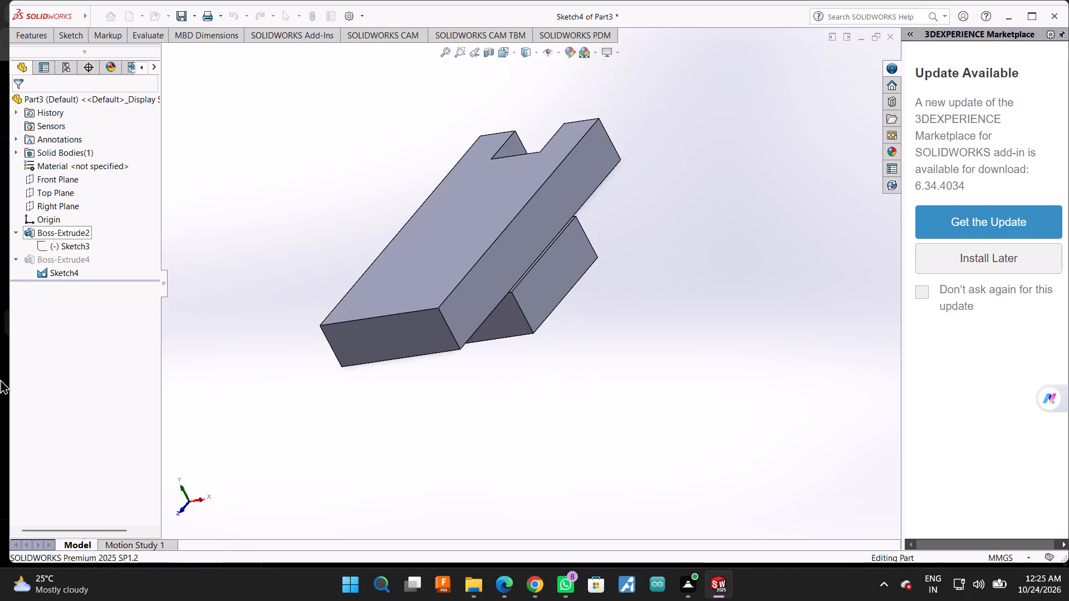
{"action": "key", "text": "ctrl+z"}
{"action": "key", "text": "ctrl+z"}
{"action": "key", "text": "ctrl+z"}
{"action": "key", "text": "ctrl+z"}
{"action": "key", "text": "ctrl+z"}
{"action": "key", "text": "ctrl+z"}
{"action": "key", "text": "ctrl+z"}
{"action": "key", "text": "ctrl+z"}
{"action": "key", "text": "ctrl+z"}
{"action": "key", "text": "ctrl+z"}
{"action": "key", "text": "ctrl+z"}
{"action": "key", "text": "ctrl+z"}
{"action": "key", "text": "ctrl+z"}
{"action": "key", "text": "ctrl+z"}
{"action": "key", "text": "ctrl+z"}
{"action": "key", "text": "ctrl+z"}
{"action": "key", "text": "ctrl+z"}
{"action": "key", "text": "ctrl+z"}
{"action": "key", "text": "ctrl+z"}
{"action": "key", "text": "ctrl+z"}
{"action": "key", "text": "ctrl+z"}
{"action": "key", "text": "ctrl+z"}
{"action": "key", "text": "ctrl+z"}
{"action": "key", "text": "ctrl+z"}
{"action": "key", "text": "ctrl+z"}
{"action": "key", "text": "ctrl+z"}
{"action": "key", "text": "ctrl+z"}
{"action": "key", "text": "ctrl+z"}
{"action": "key", "text": "ctrl+z"}
{"action": "key", "text": "ctrl+z"}
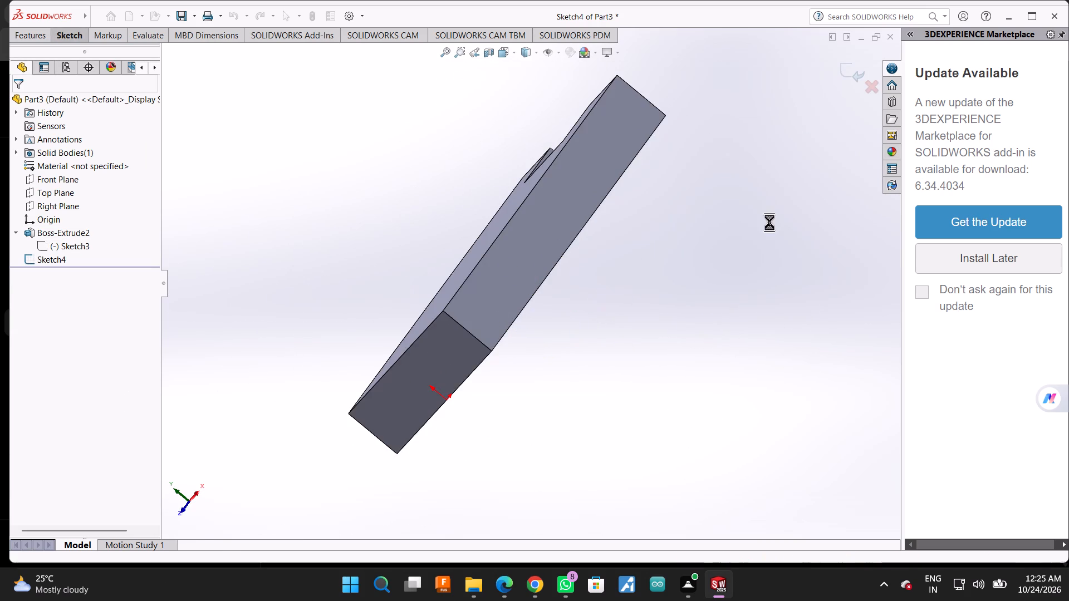
{"action": "key", "text": "ctrl+z"}
{"action": "key", "text": "ctrl+z"}
{"action": "key", "text": "ctrl+z"}
{"action": "key", "text": "ctrl+z"}
{"action": "key", "text": "ctrl+z"}
{"action": "key", "text": "ctrl+z"}
{"action": "key", "text": "ctrl+z"}
{"action": "key", "text": "ctrl+z"}
{"action": "key", "text": "ctrl+z"}
{"action": "key", "text": "ctrl+z"}
{"action": "key", "text": "ctrl+z"}
{"action": "key", "text": "ctrl+z"}
{"action": "key", "text": "ctrl+z"}
{"action": "key", "text": "ctrl+z"}
{"action": "key", "text": "ctrl+z"}
{"action": "key", "text": "ctrl+z"}
{"action": "key", "text": "ctrl+z"}
{"action": "key", "text": "ctrl+z"}
{"action": "key", "text": "ctrl+z"}
{"action": "key", "text": "ctrl+z"}
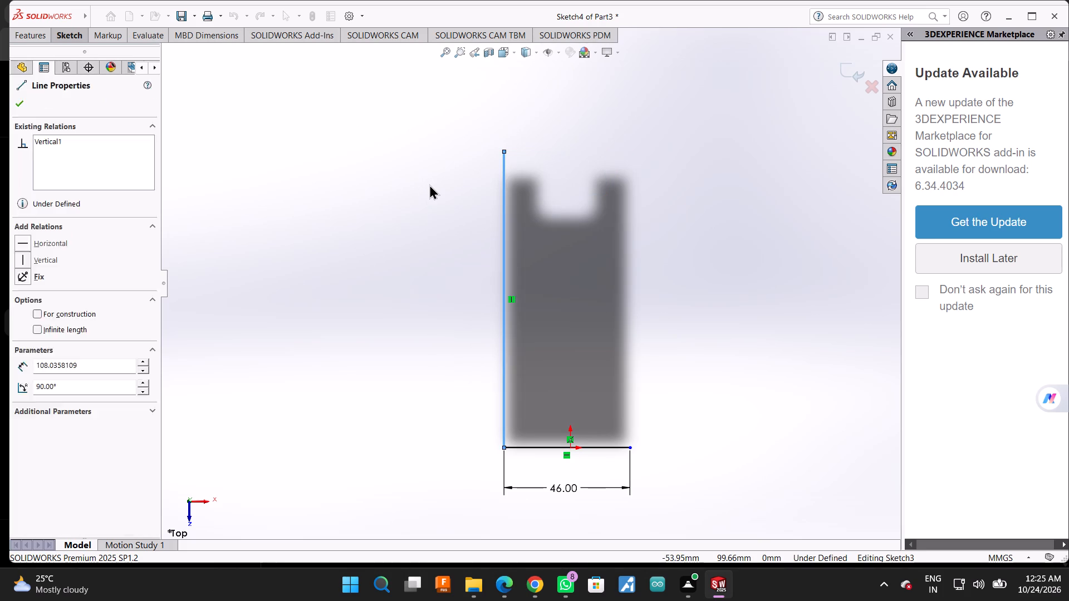
{"action": "key", "text": "ctrl+z"}
{"action": "key", "text": "ctrl+z"}
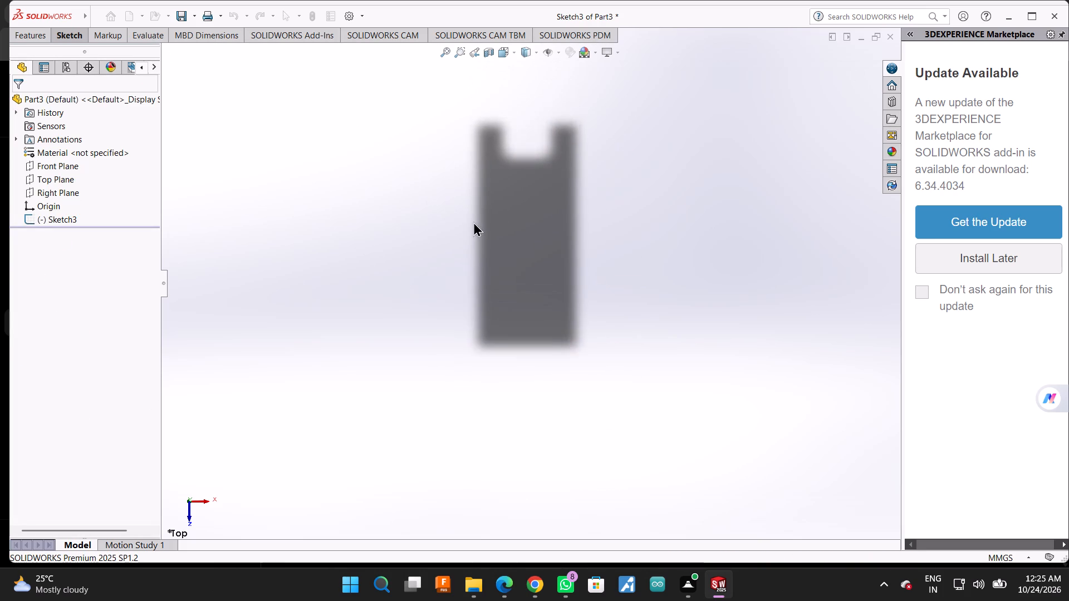
{"action": "left_click", "coordinate": [509, 256]}
{"action": "right_click", "coordinate": [511, 256]}
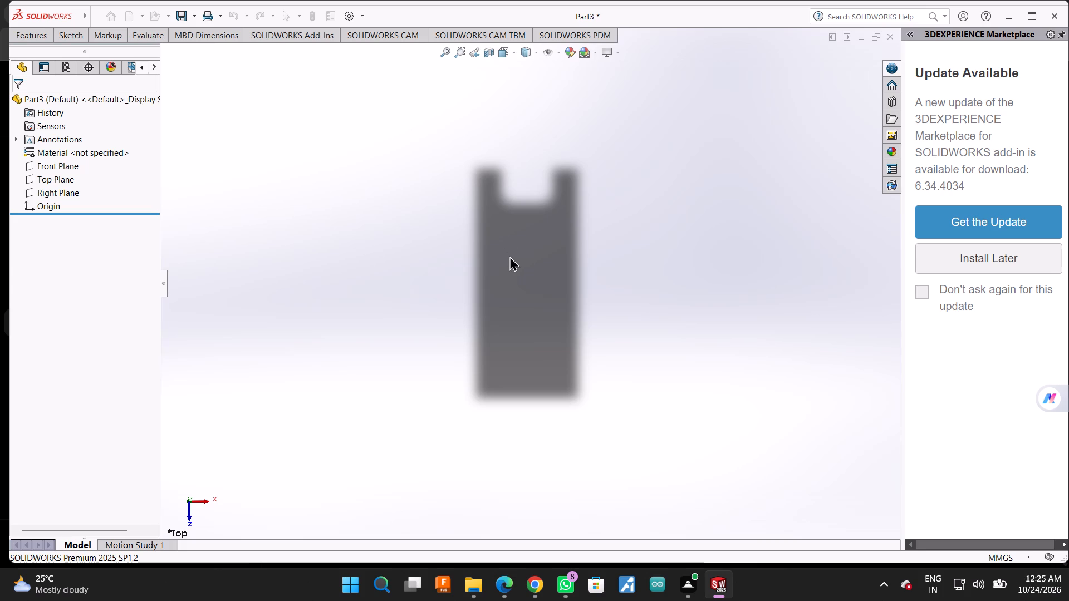
{"action": "left_click", "coordinate": [415, 227]}
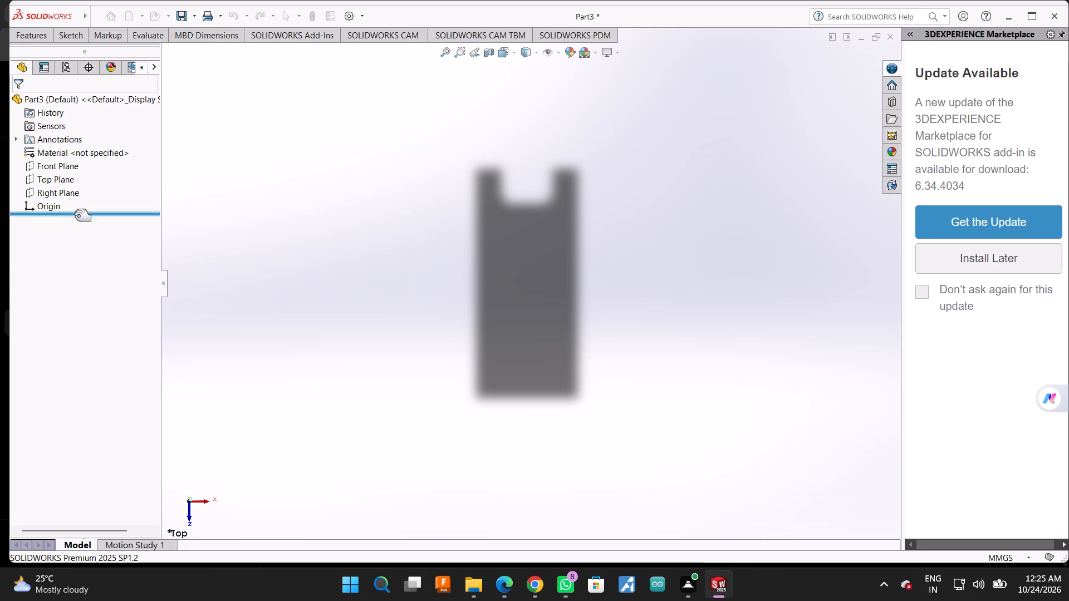
{"action": "key", "text": "ctrl+z"}
{"action": "key", "text": "ctrl+z"}
{"action": "key", "text": "ctrl+z"}
{"action": "key", "text": "ctrl+z"}
{"action": "key", "text": "ctrl+z"}
{"action": "key", "text": "ctrl+z"}
{"action": "key", "text": "ctrl+z"}
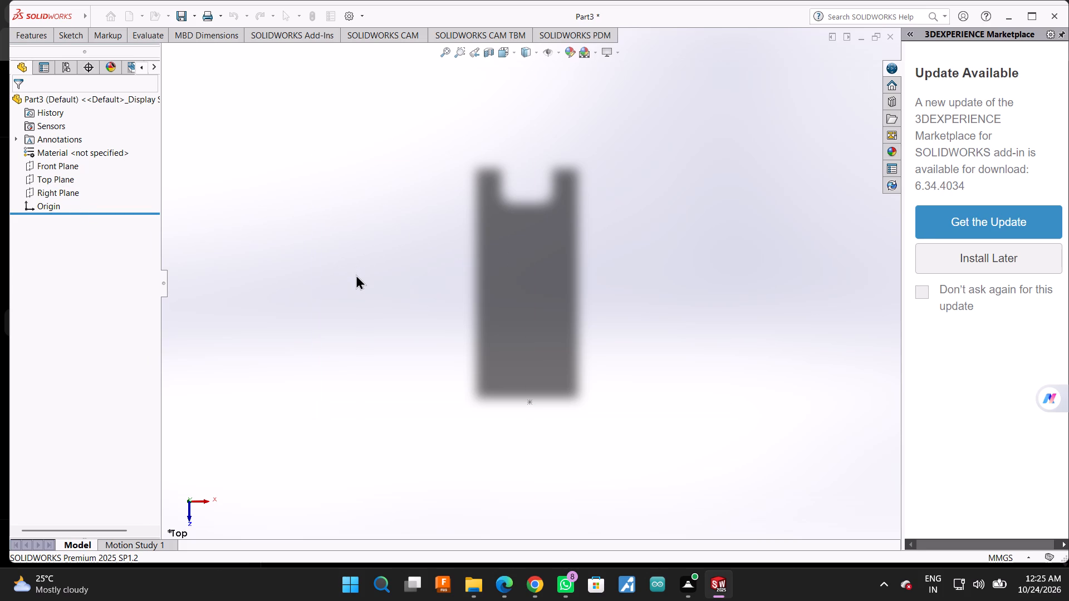
{"action": "key", "text": "ctrl+z"}
{"action": "key", "text": "ctrl+z"}
{"action": "key", "text": "ctrl+z"}
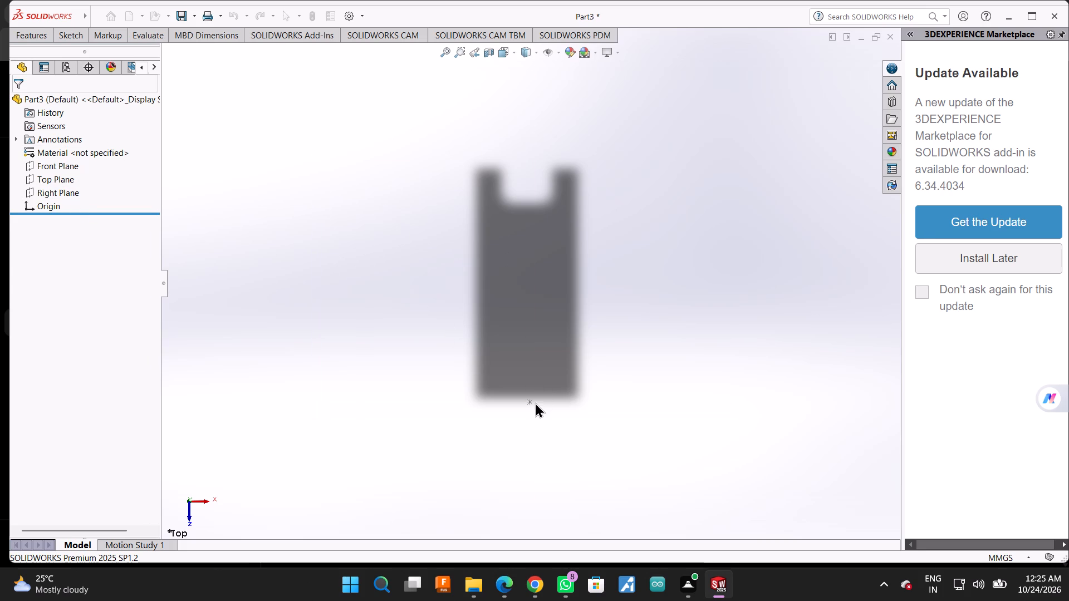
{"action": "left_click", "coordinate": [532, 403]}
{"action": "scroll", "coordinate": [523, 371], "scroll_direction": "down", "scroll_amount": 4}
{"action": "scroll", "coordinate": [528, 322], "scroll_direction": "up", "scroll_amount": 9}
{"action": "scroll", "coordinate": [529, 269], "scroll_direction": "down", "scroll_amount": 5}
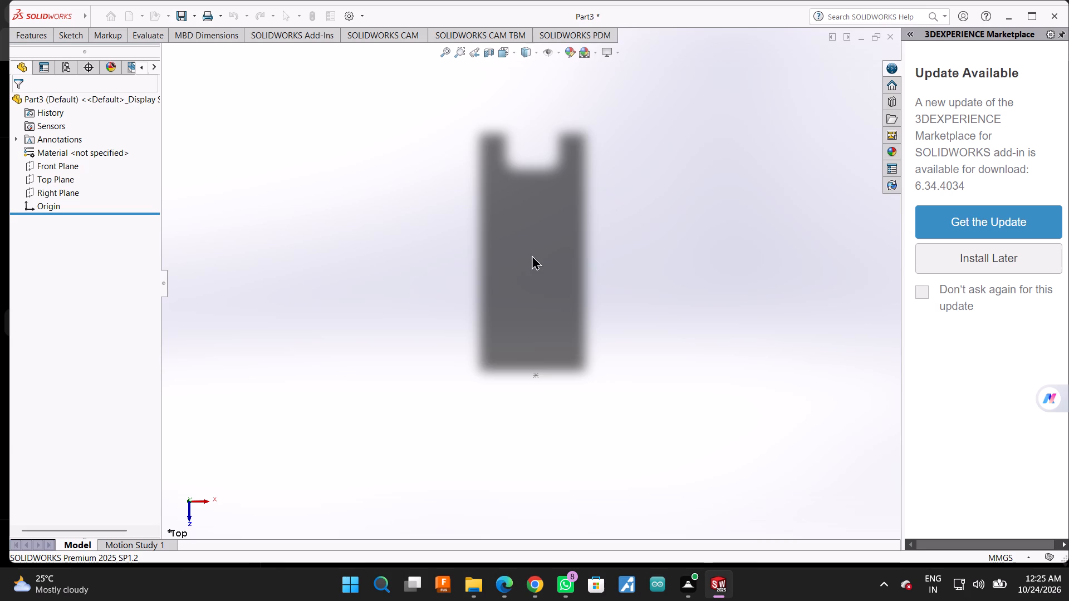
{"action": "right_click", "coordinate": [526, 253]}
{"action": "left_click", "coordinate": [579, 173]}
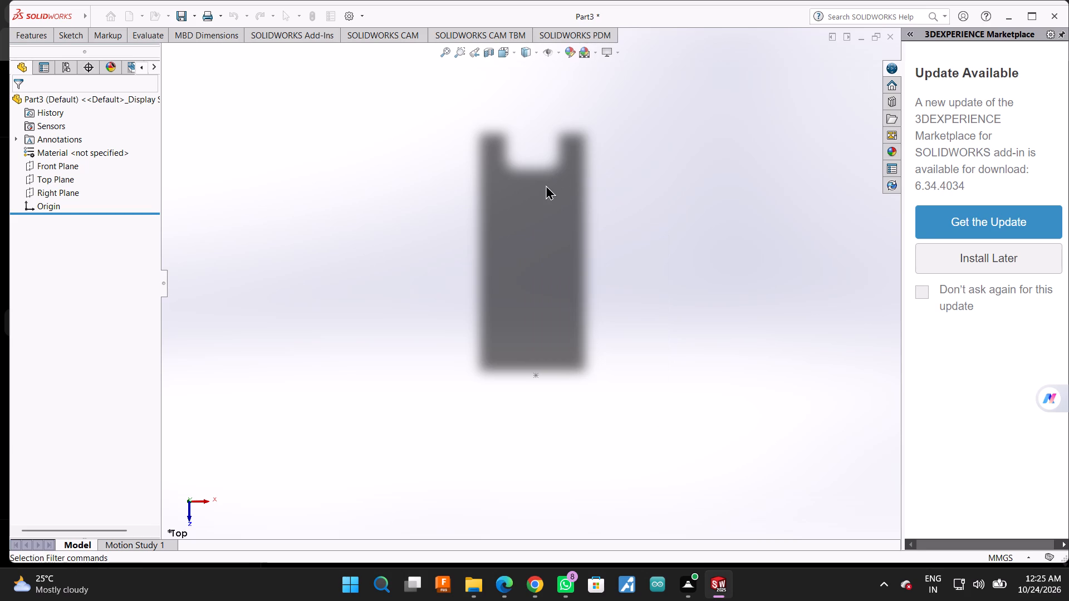
Create a new part document.
{"action": "key", "text": "ctrl+n"}
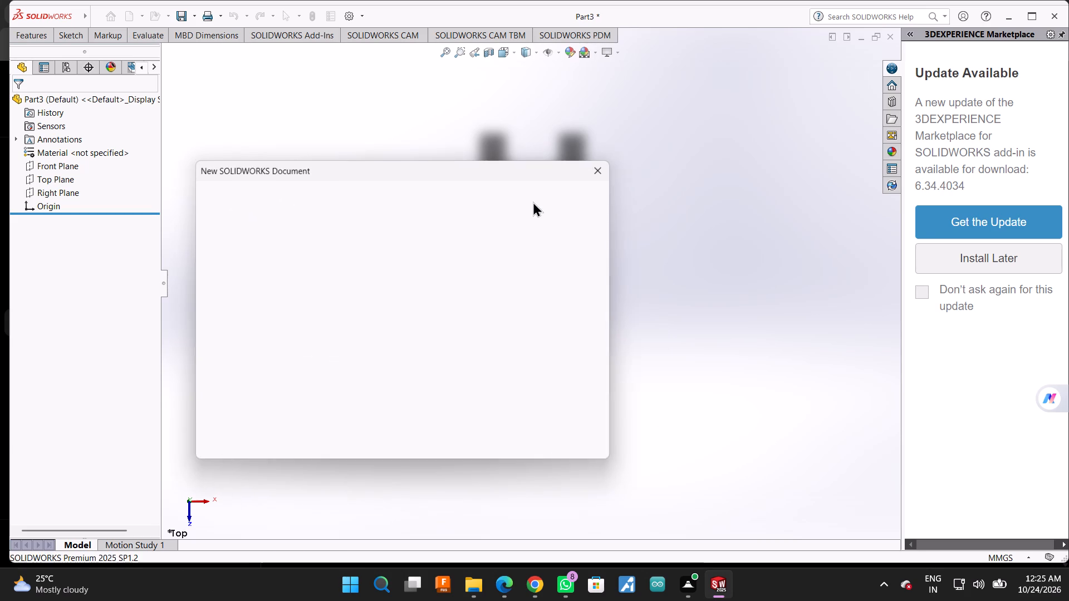
{"action": "left_click", "coordinate": [258, 256]}
{"action": "left_click", "coordinate": [445, 427]}
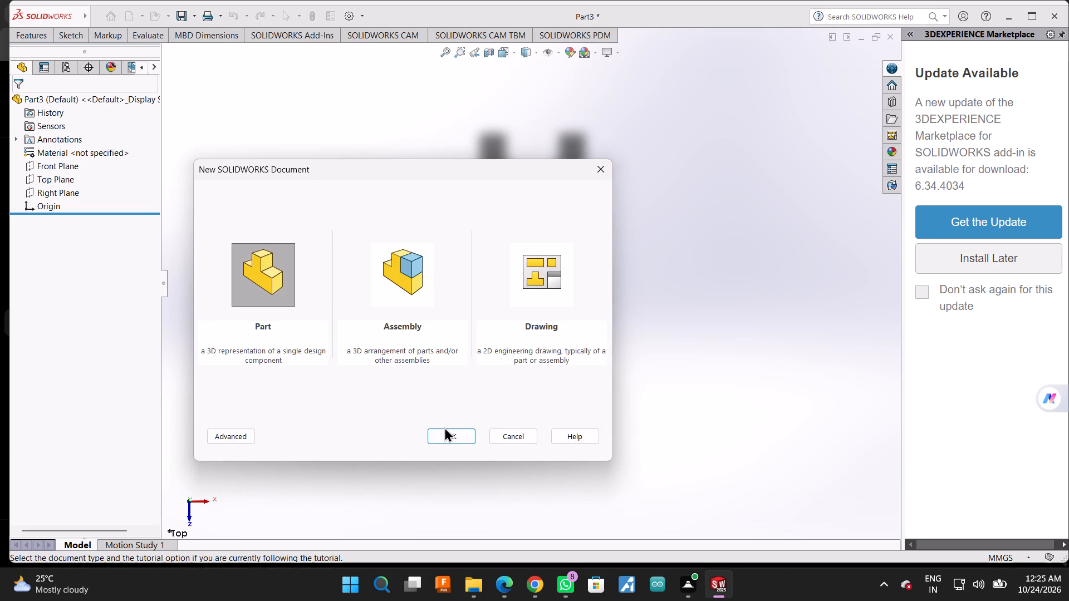
{"action": "left_click", "coordinate": [444, 433]}
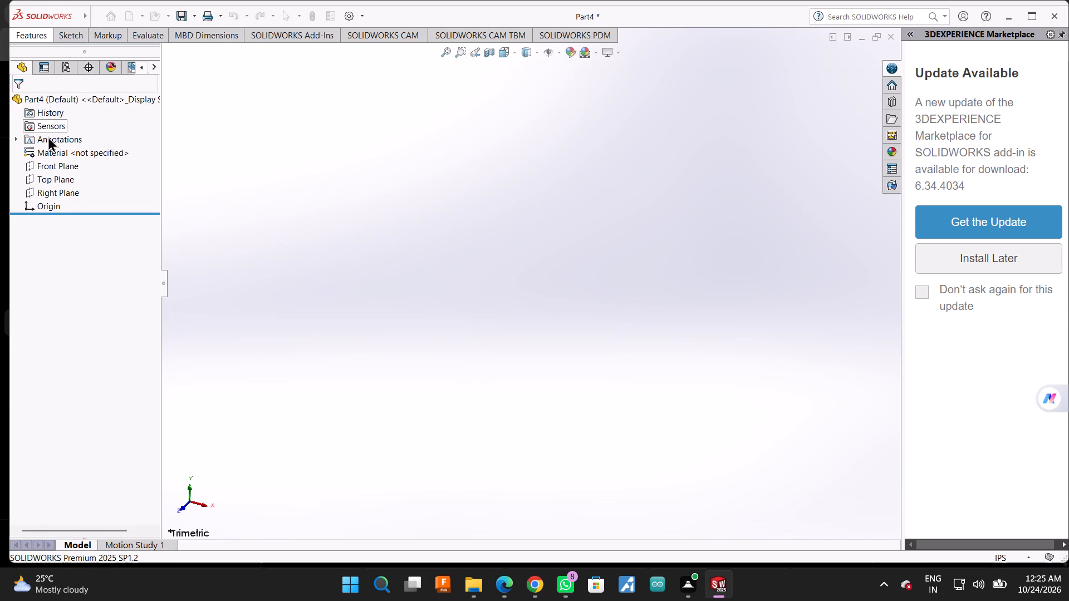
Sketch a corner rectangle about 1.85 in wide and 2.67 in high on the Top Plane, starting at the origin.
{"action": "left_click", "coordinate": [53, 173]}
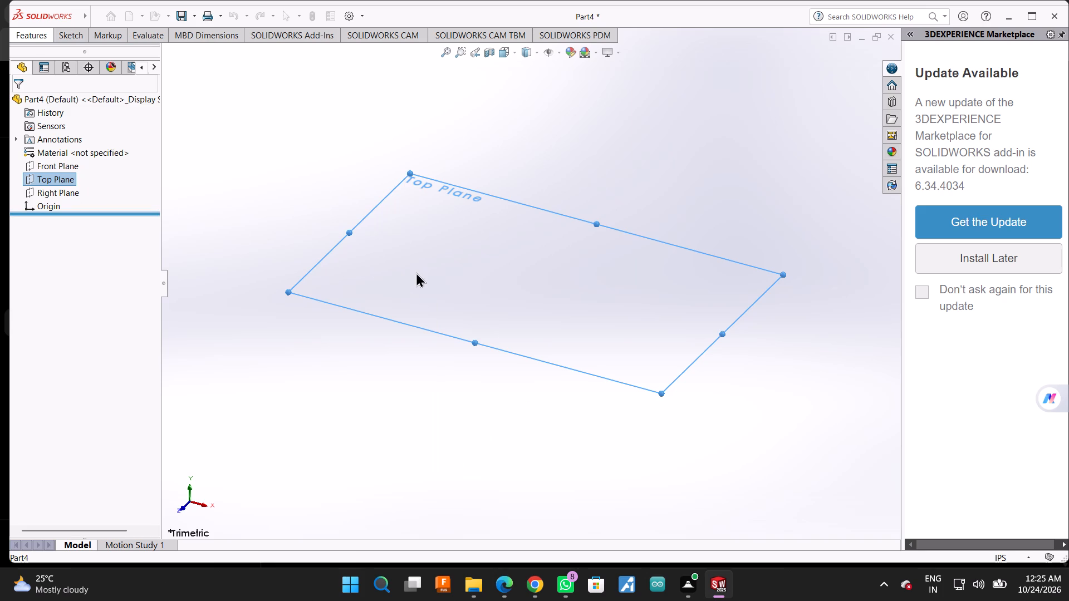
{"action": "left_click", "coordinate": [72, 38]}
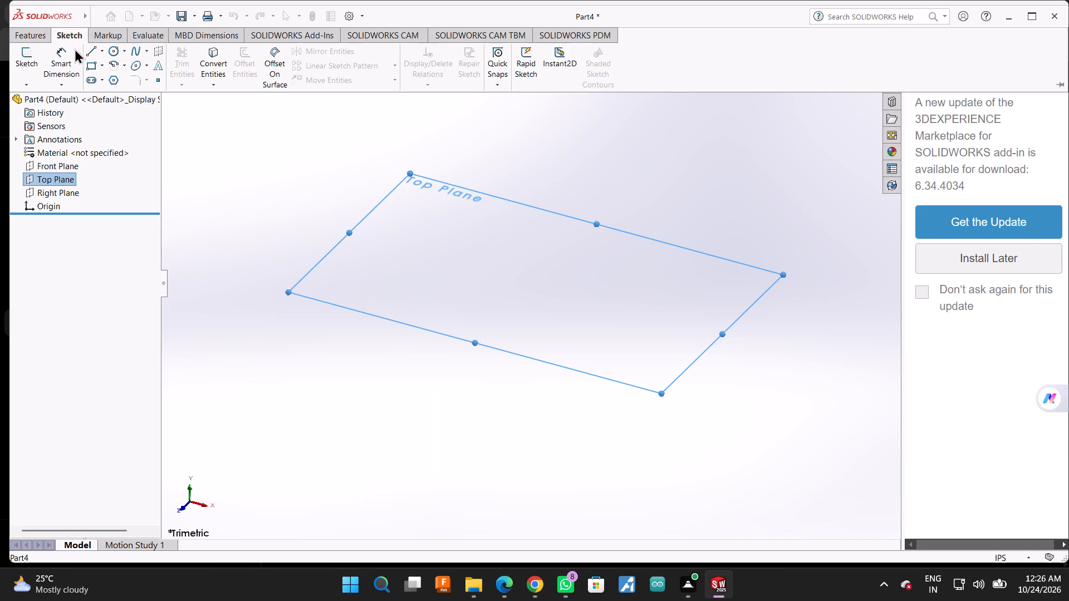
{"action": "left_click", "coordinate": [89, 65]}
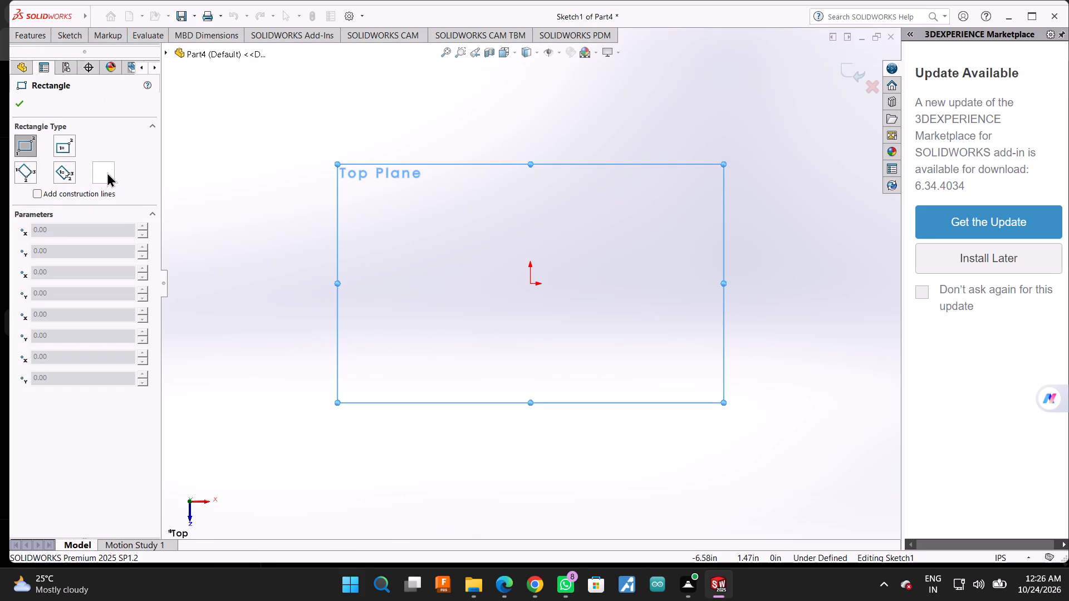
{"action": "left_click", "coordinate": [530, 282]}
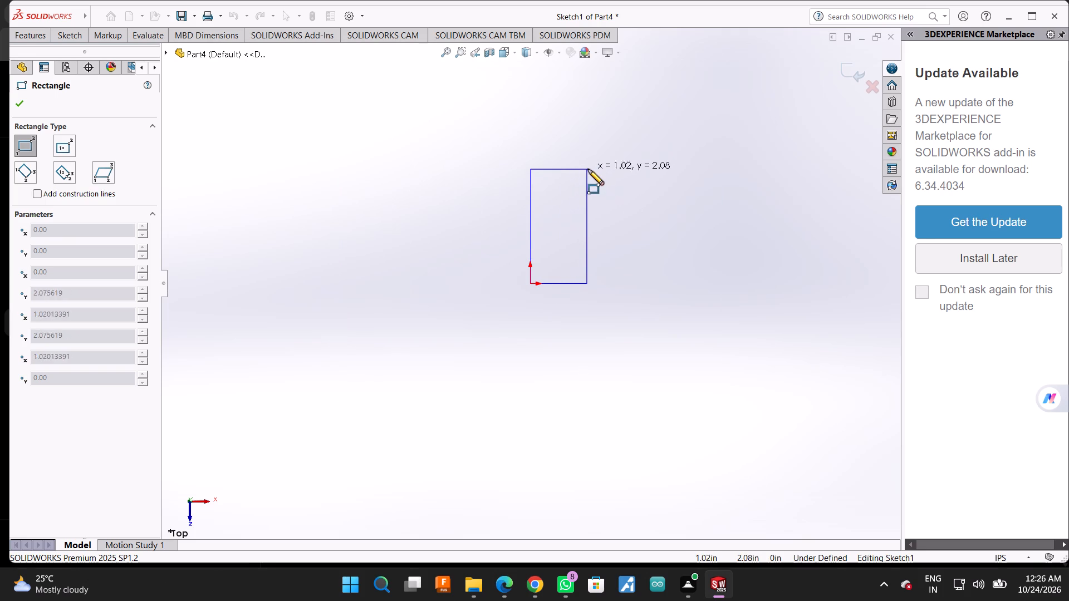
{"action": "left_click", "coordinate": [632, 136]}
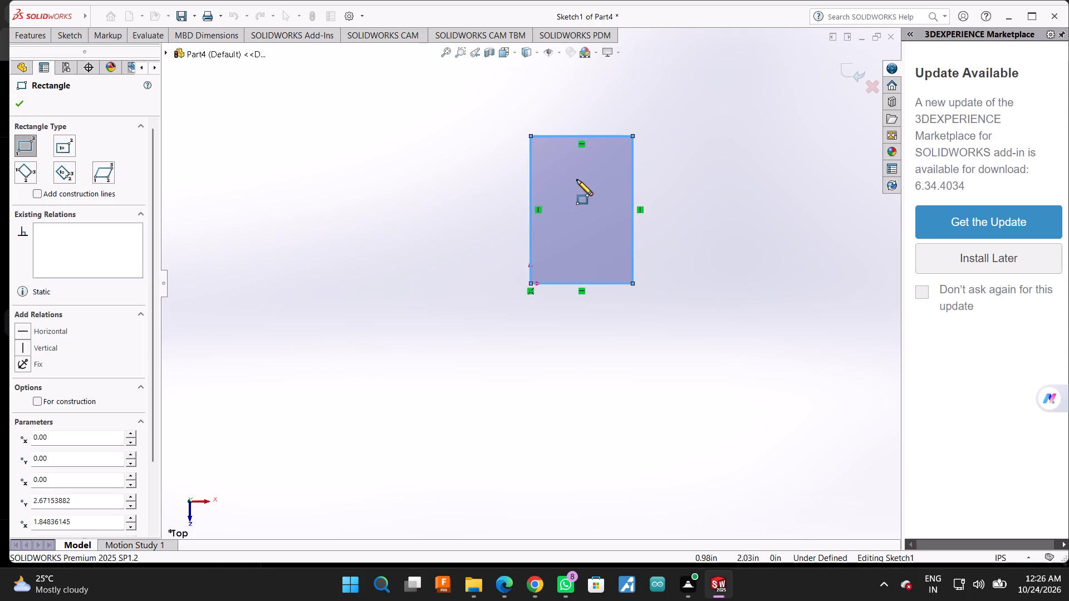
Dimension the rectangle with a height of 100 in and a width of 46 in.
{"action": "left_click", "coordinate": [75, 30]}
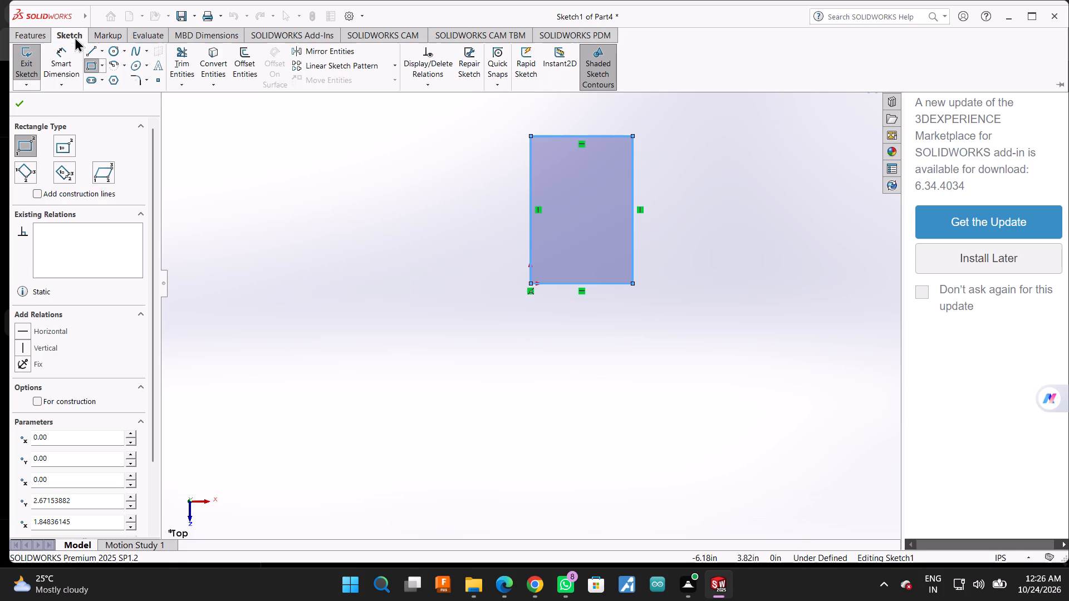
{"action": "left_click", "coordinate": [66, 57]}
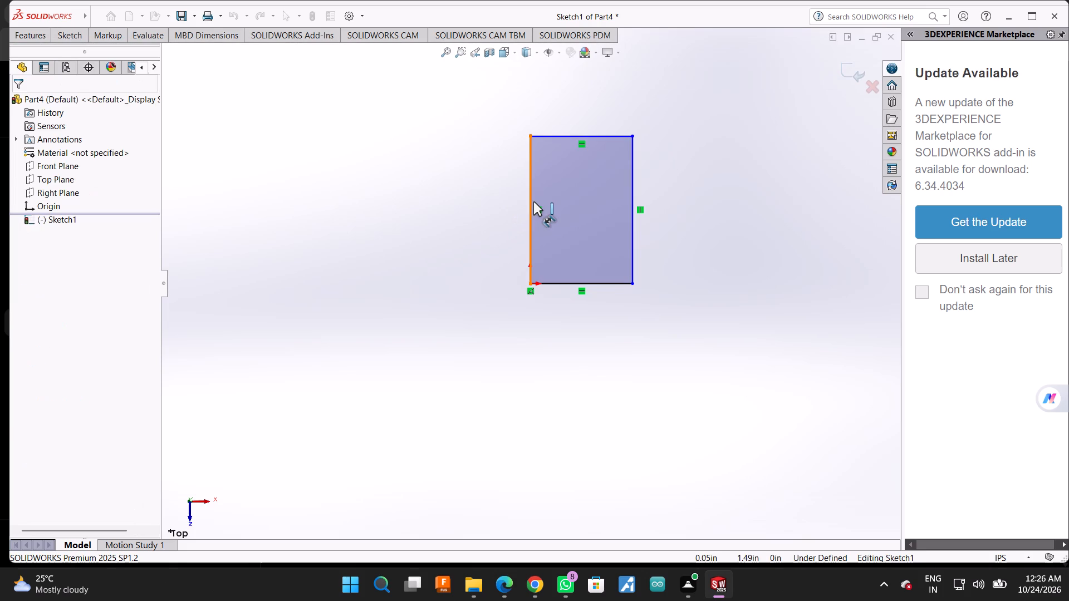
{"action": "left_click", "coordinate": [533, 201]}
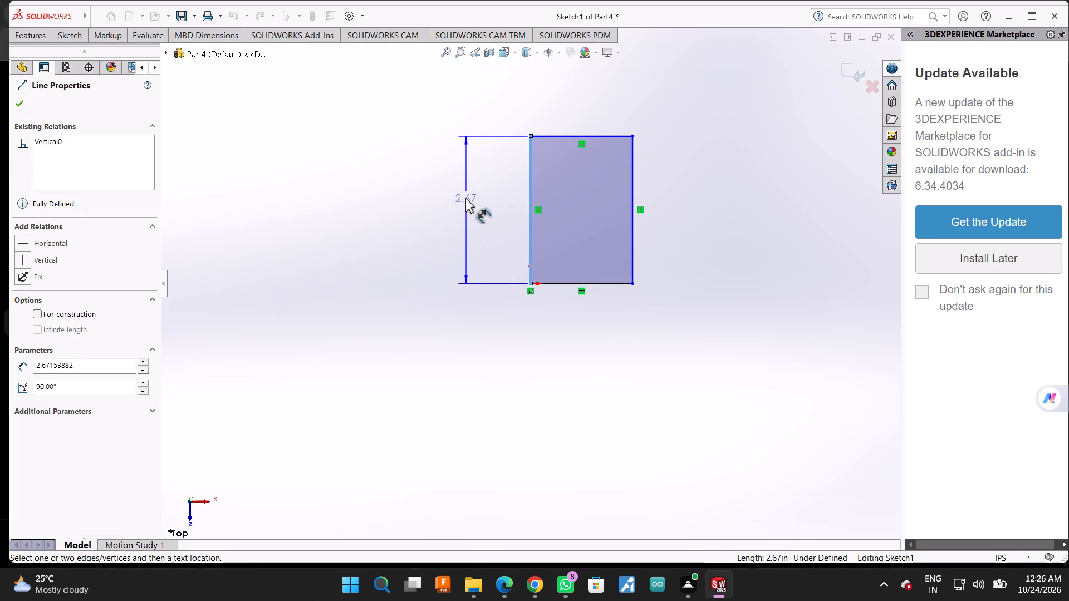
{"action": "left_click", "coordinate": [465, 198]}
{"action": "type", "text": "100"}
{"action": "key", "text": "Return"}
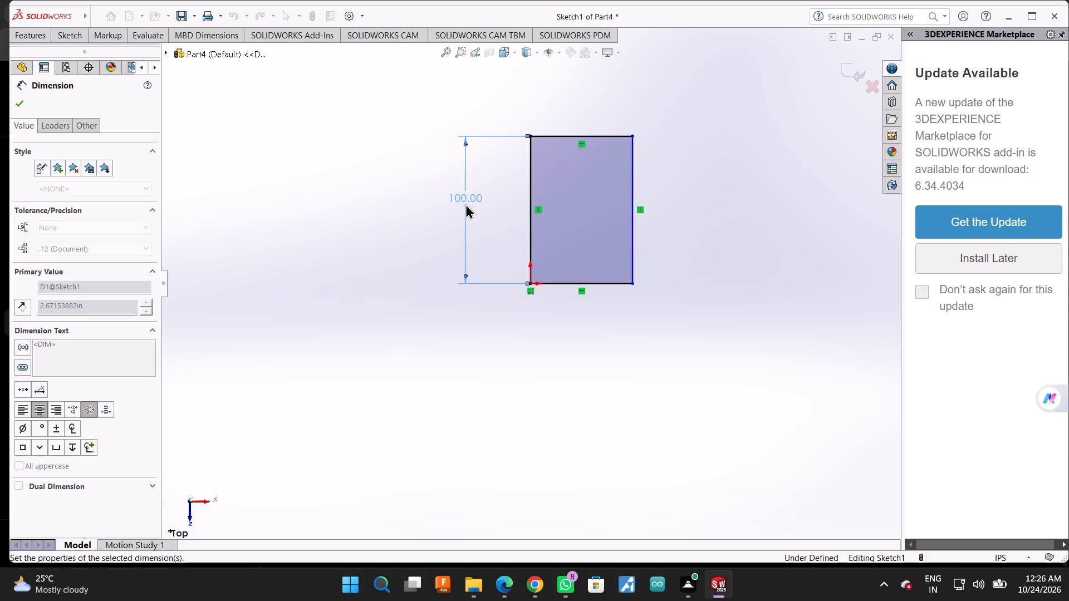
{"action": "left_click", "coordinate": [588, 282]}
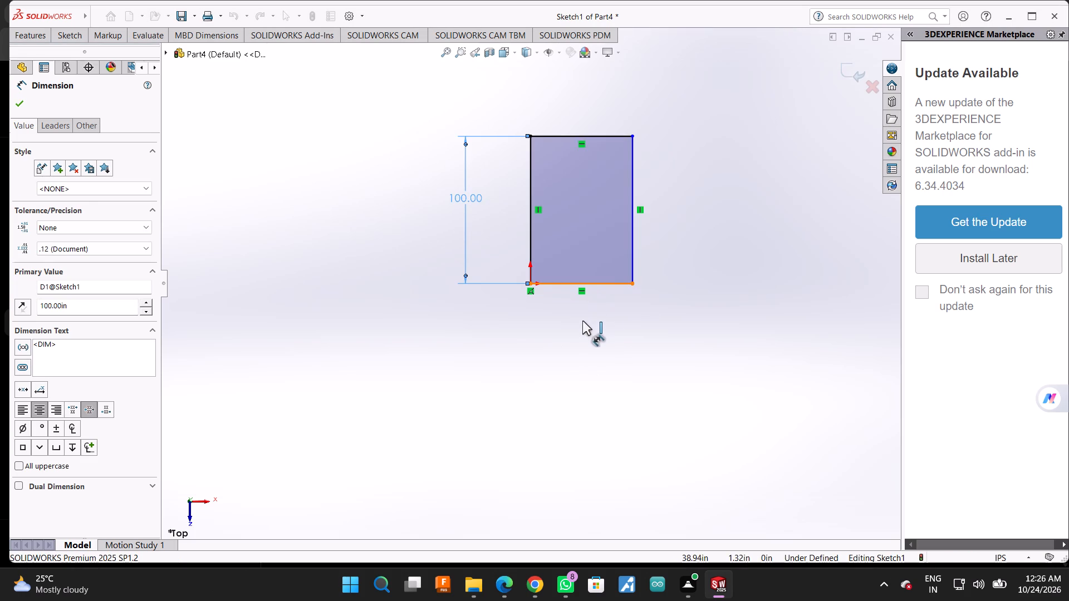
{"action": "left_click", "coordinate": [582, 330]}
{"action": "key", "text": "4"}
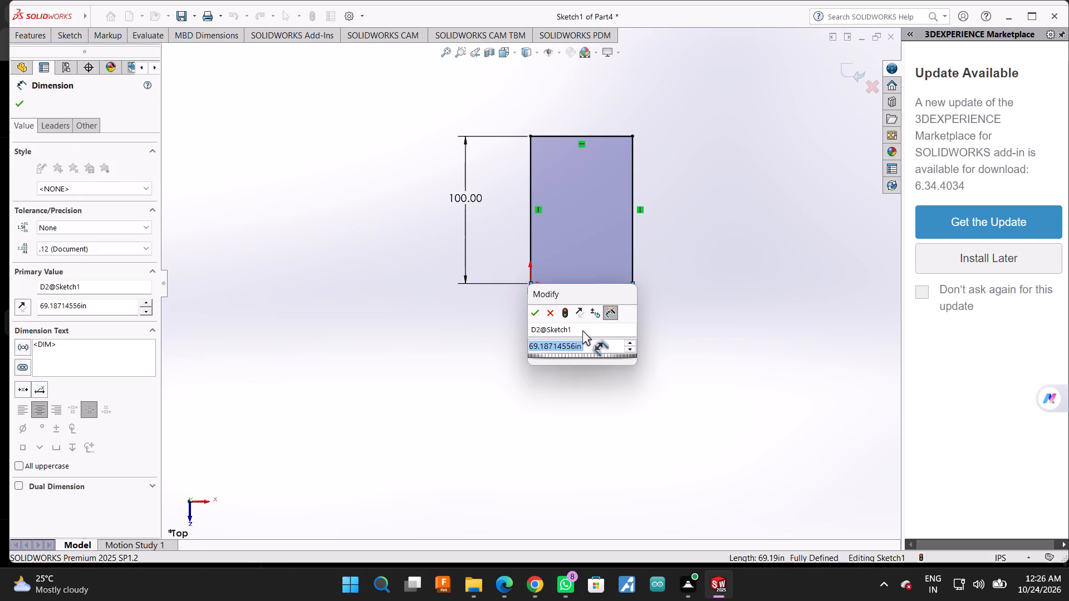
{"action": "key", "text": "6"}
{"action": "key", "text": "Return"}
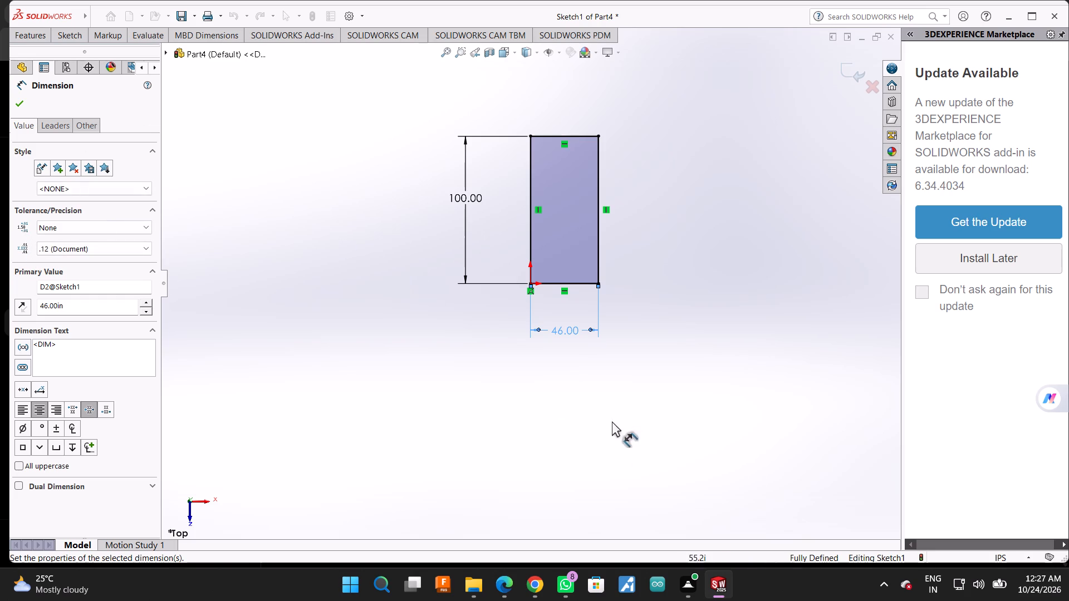
Change the document's unit system to MMGS (millimeter, gram, second).
{"action": "left_click", "coordinate": [975, 558]}
{"action": "left_click", "coordinate": [976, 563]}
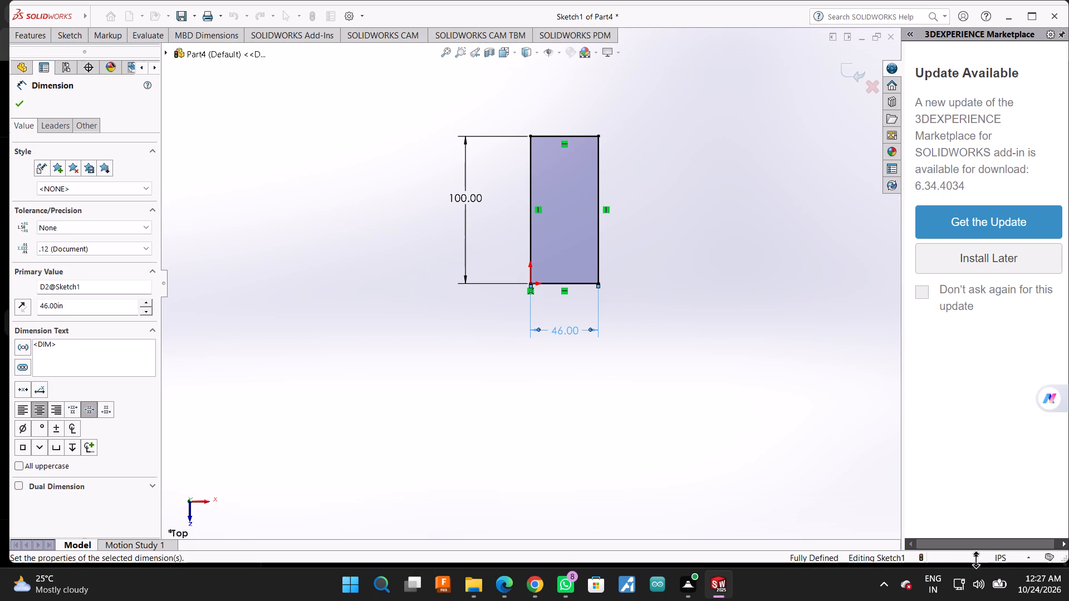
{"action": "left_click", "coordinate": [996, 556]}
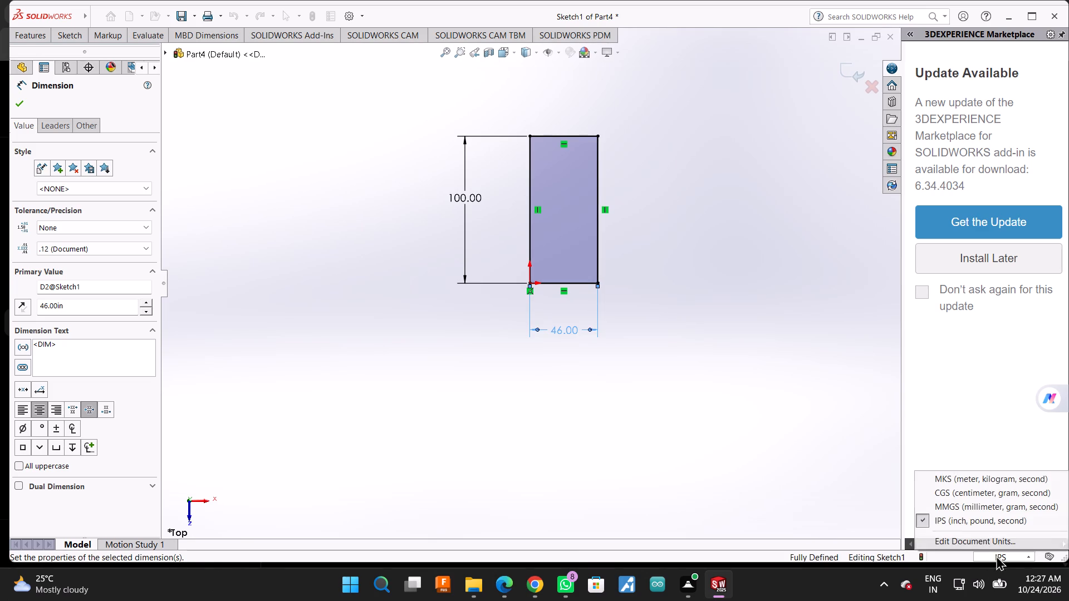
{"action": "left_click", "coordinate": [962, 510]}
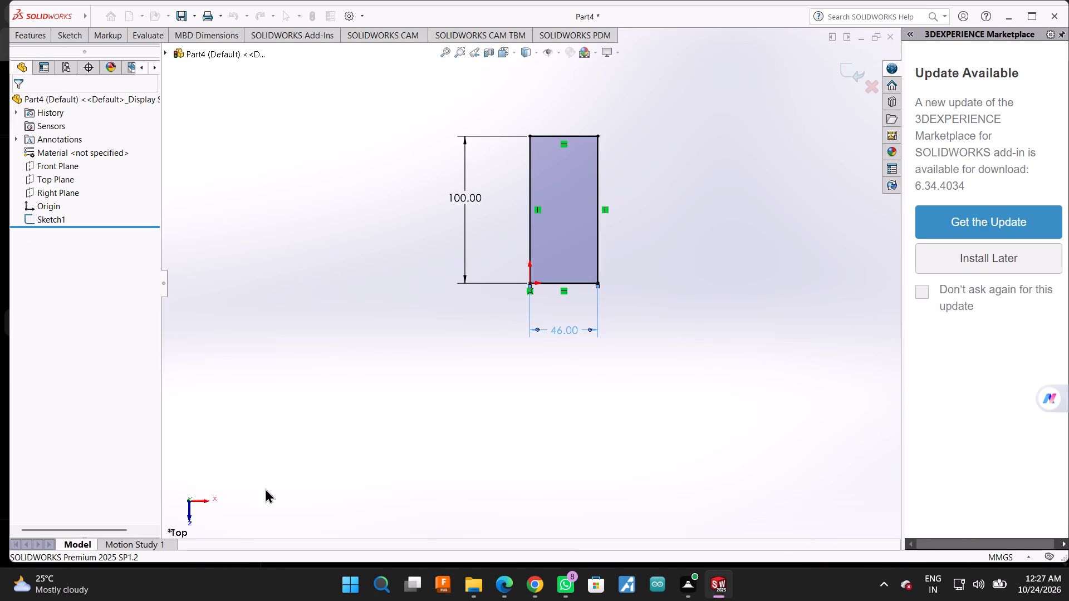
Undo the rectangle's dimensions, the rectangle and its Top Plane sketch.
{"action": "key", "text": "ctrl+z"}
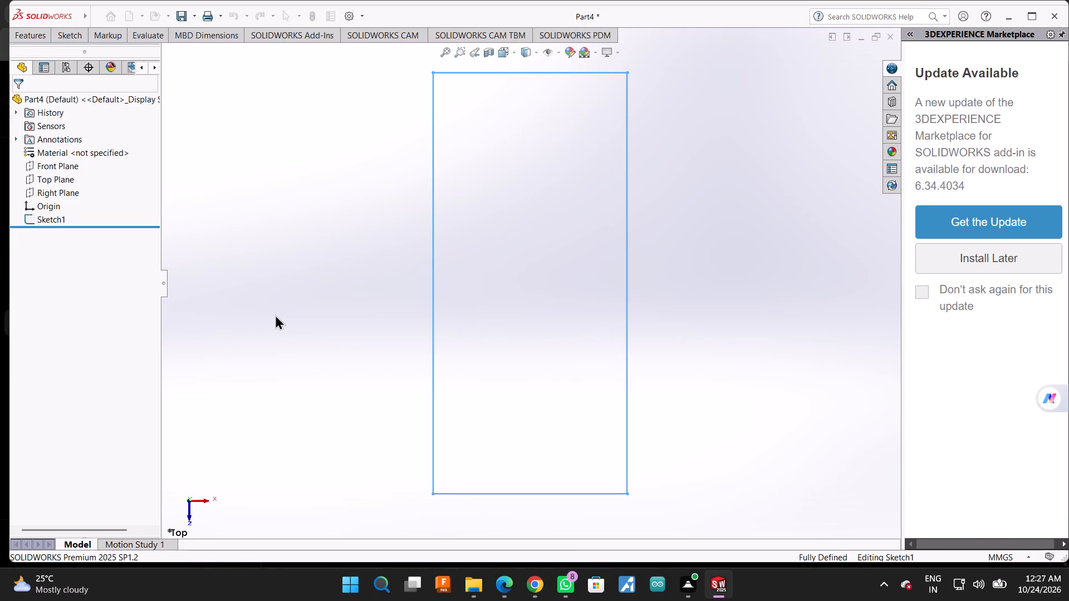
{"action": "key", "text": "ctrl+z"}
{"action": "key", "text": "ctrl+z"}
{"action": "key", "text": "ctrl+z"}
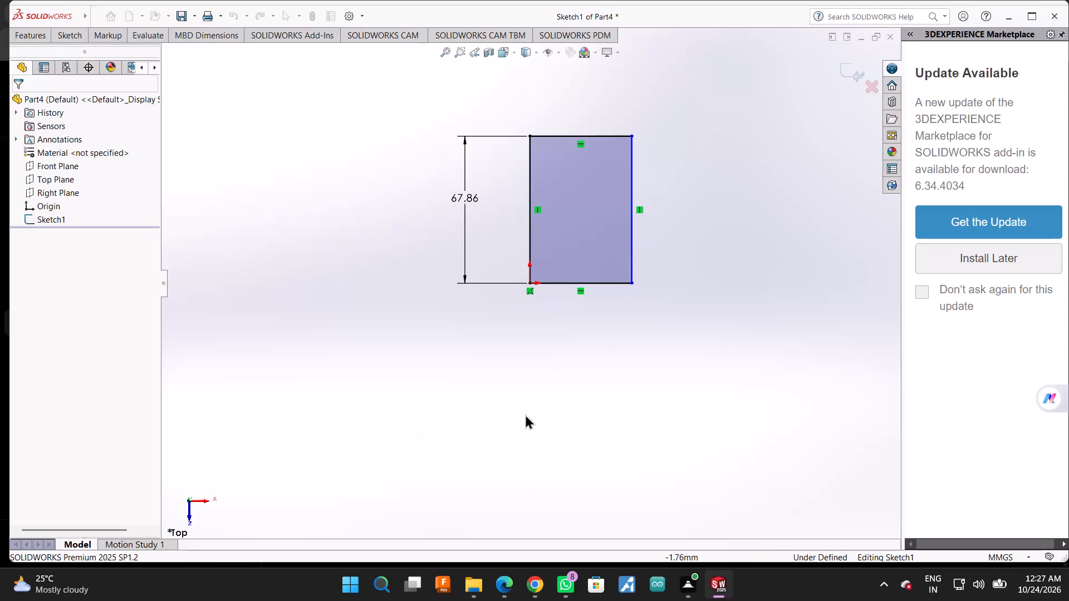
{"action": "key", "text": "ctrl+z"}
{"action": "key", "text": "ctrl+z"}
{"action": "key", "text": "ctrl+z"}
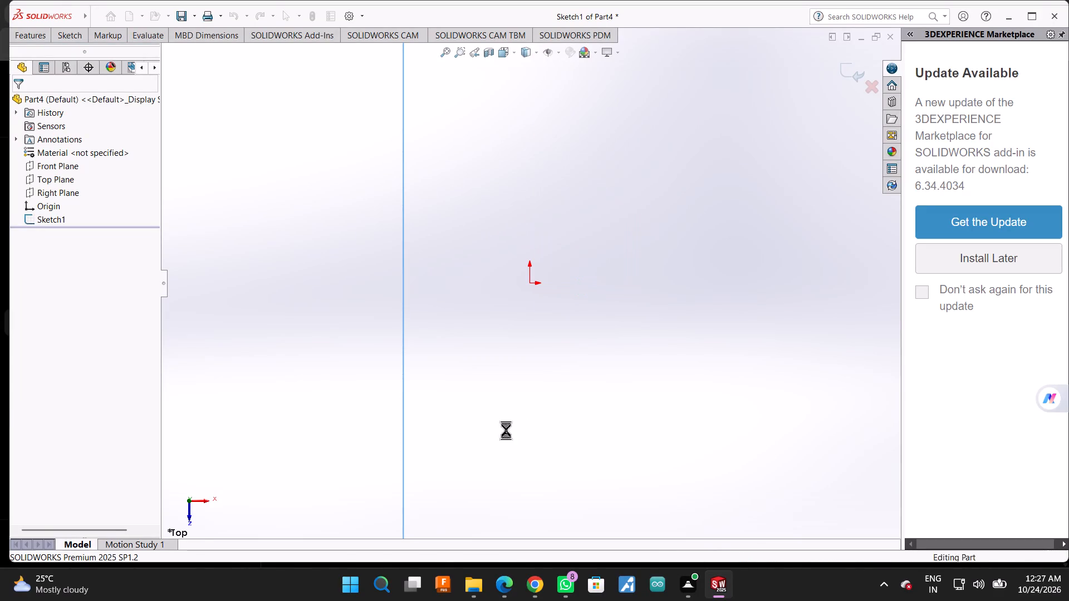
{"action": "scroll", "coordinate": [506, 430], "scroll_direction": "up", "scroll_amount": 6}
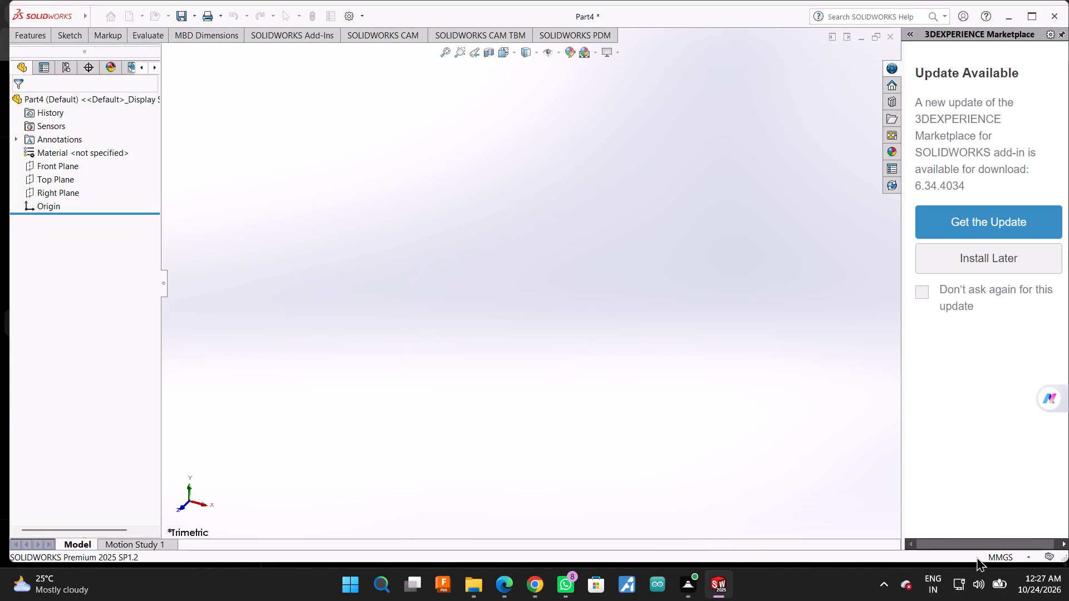
Select MMGS (millimeter, gram, second) as the empty part's unit system.
{"action": "left_click", "coordinate": [977, 556]}
{"action": "left_click", "coordinate": [946, 507]}
Sketch a corner rectangle on the Top Plane starting at the origin, about 862 mm wide and 1514 mm high.
{"action": "left_click", "coordinate": [66, 37]}
{"action": "left_click", "coordinate": [86, 68]}
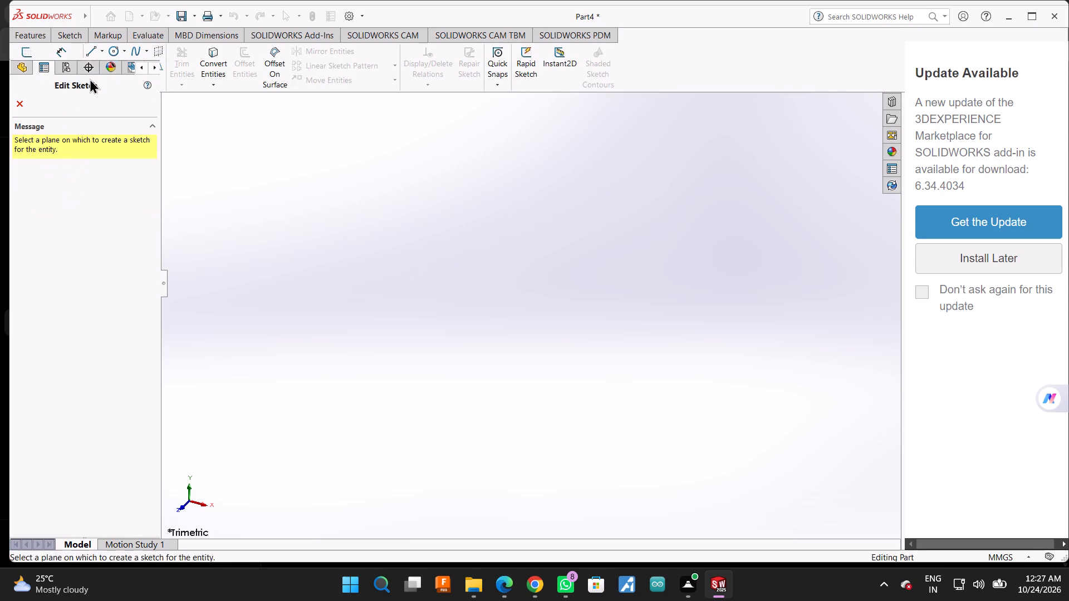
{"action": "scroll", "coordinate": [253, 240], "scroll_direction": "up", "scroll_amount": 4}
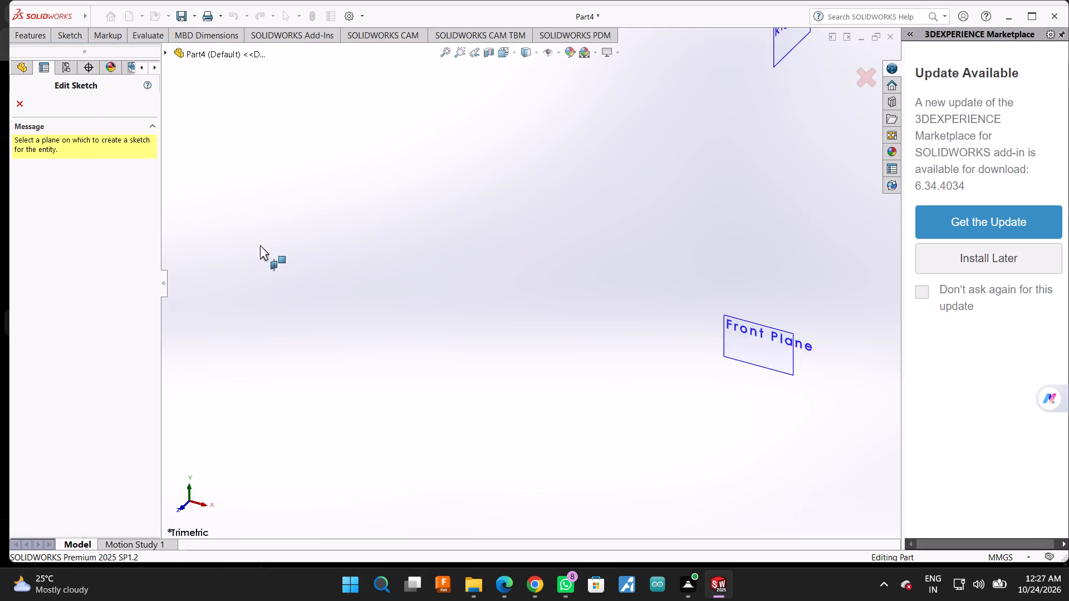
{"action": "scroll", "coordinate": [499, 312], "scroll_direction": "up", "scroll_amount": 2}
{"action": "scroll", "coordinate": [600, 297], "scroll_direction": "up", "scroll_amount": 3}
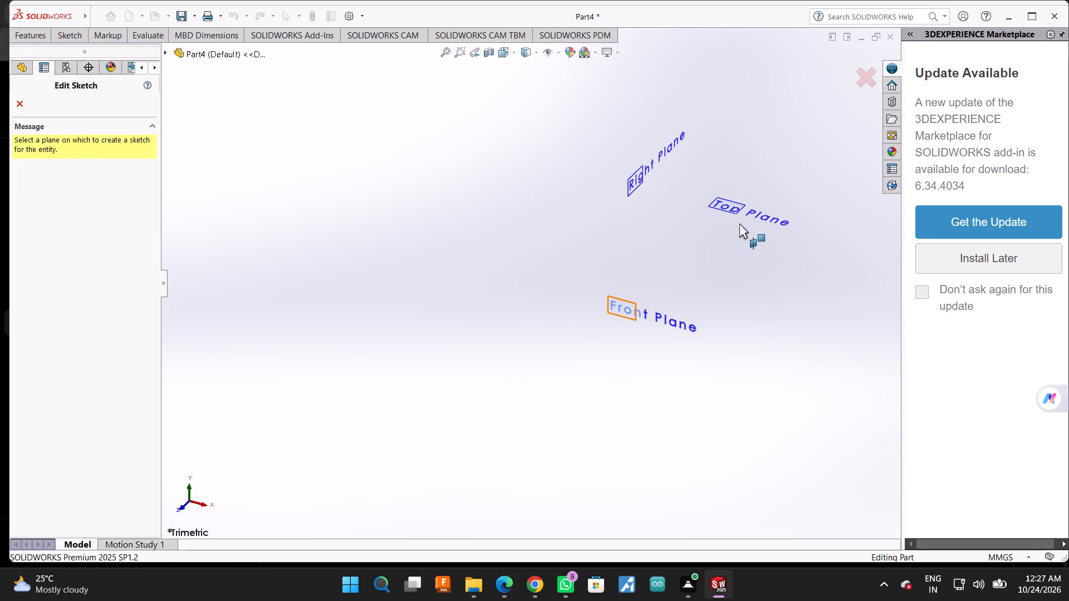
{"action": "left_click", "coordinate": [731, 209]}
{"action": "scroll", "coordinate": [572, 351], "scroll_direction": "up", "scroll_amount": 1}
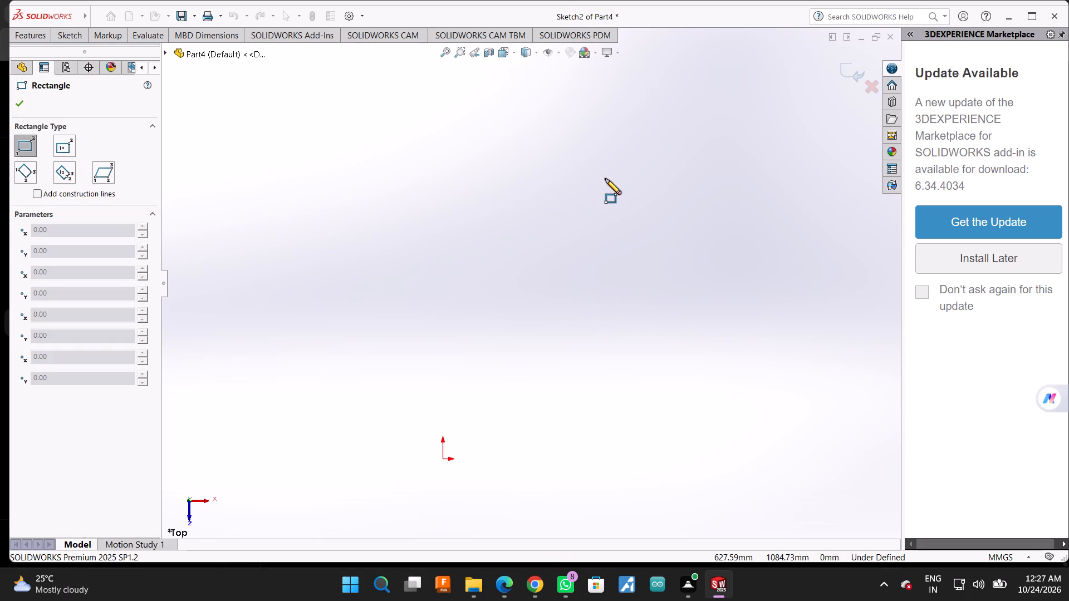
{"action": "scroll", "coordinate": [482, 426], "scroll_direction": "up", "scroll_amount": 3}
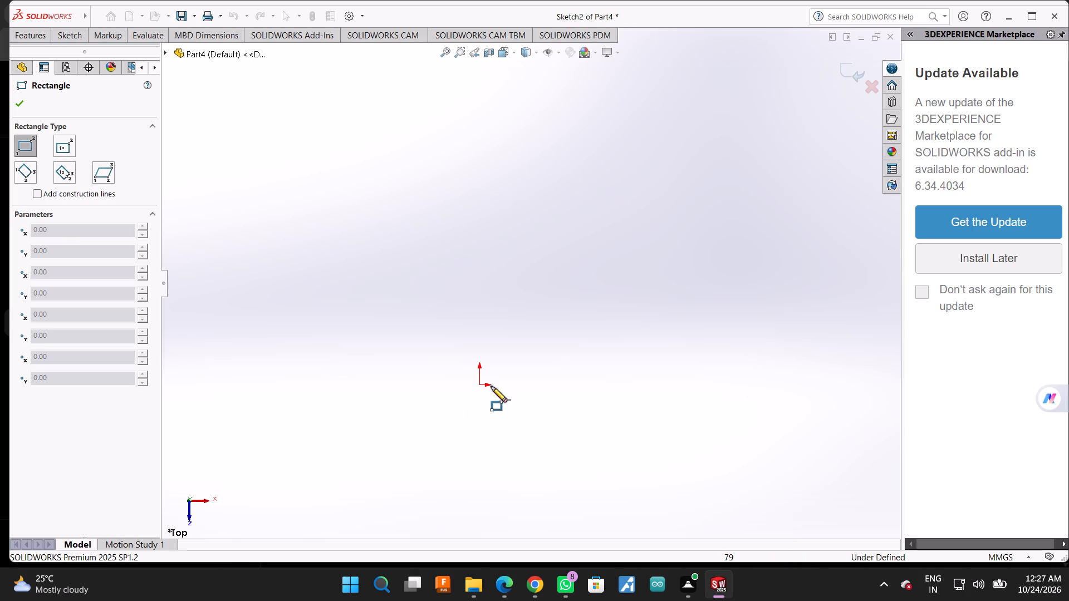
{"action": "left_click", "coordinate": [480, 385]}
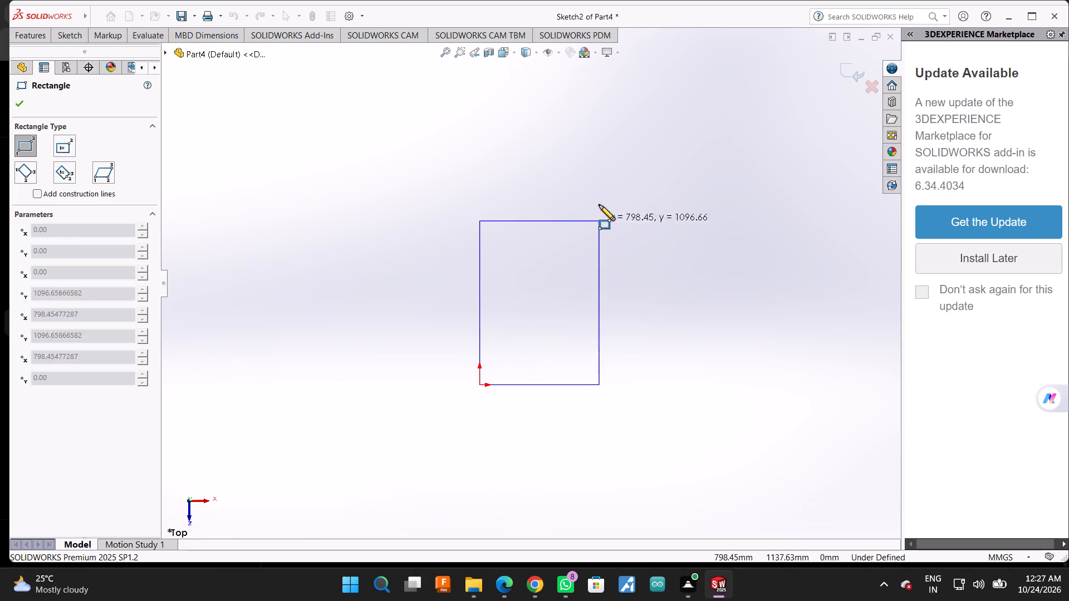
{"action": "left_click", "coordinate": [609, 159]}
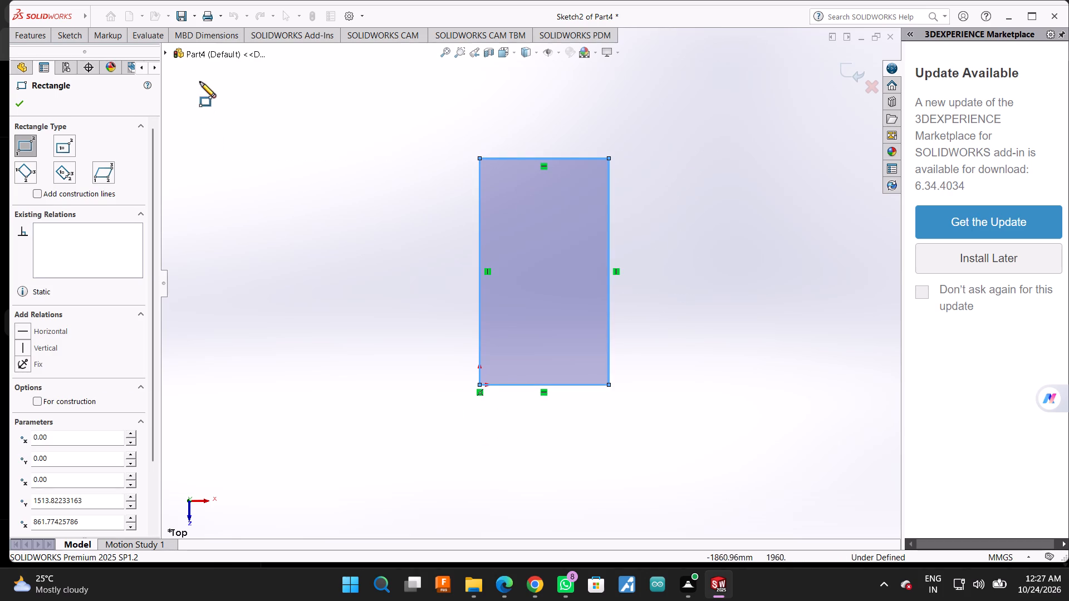
{"action": "left_click", "coordinate": [79, 27]}
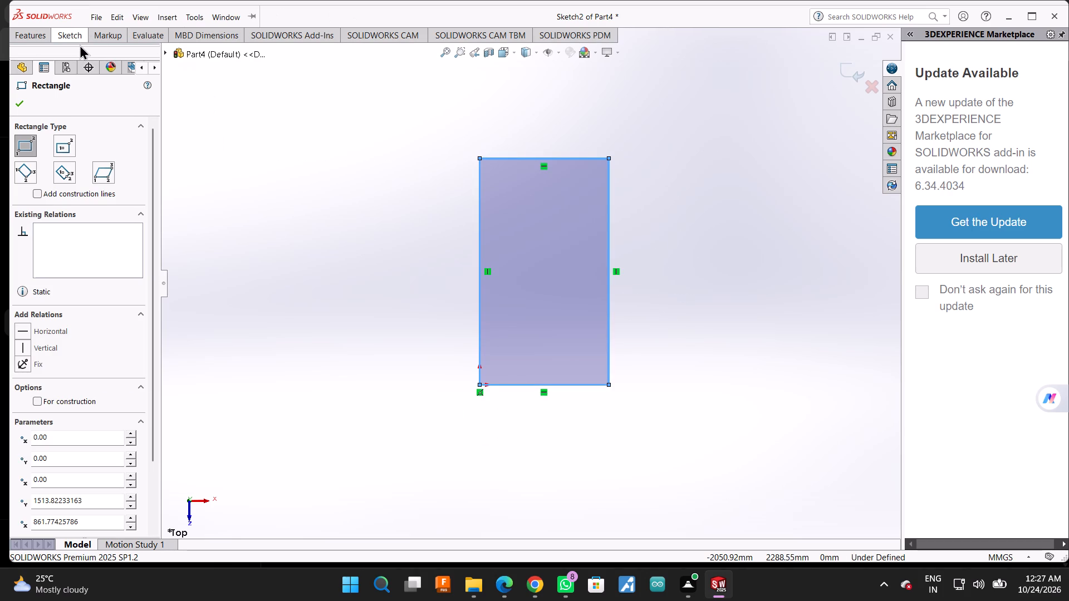
{"action": "left_click", "coordinate": [19, 104]}
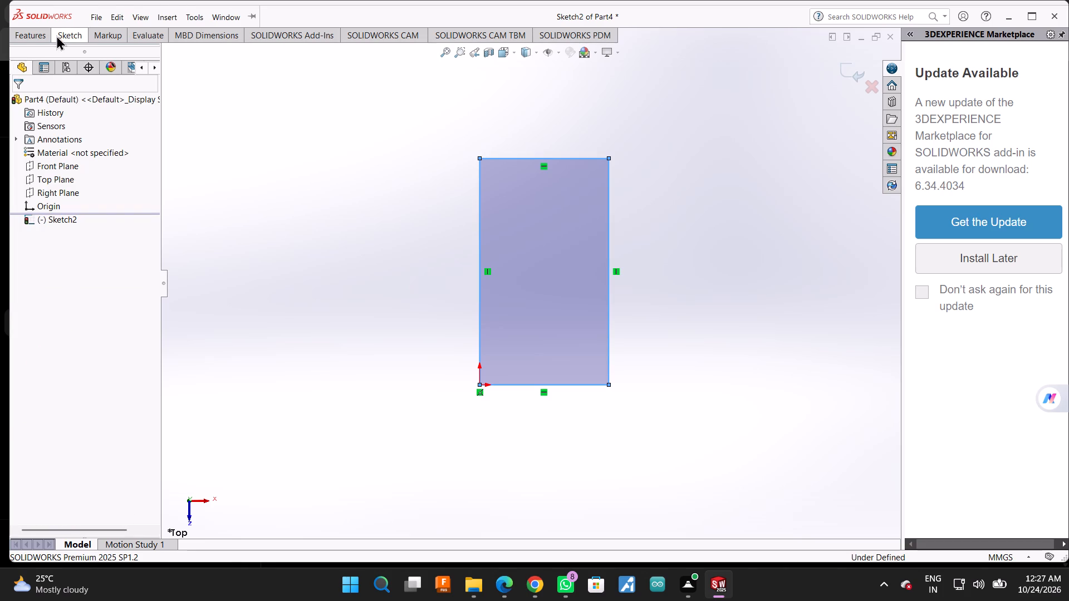
Dimension the rectangle with a height of 100 mm and a width of 46 mm.
{"action": "left_click", "coordinate": [56, 35]}
{"action": "left_click", "coordinate": [59, 53]}
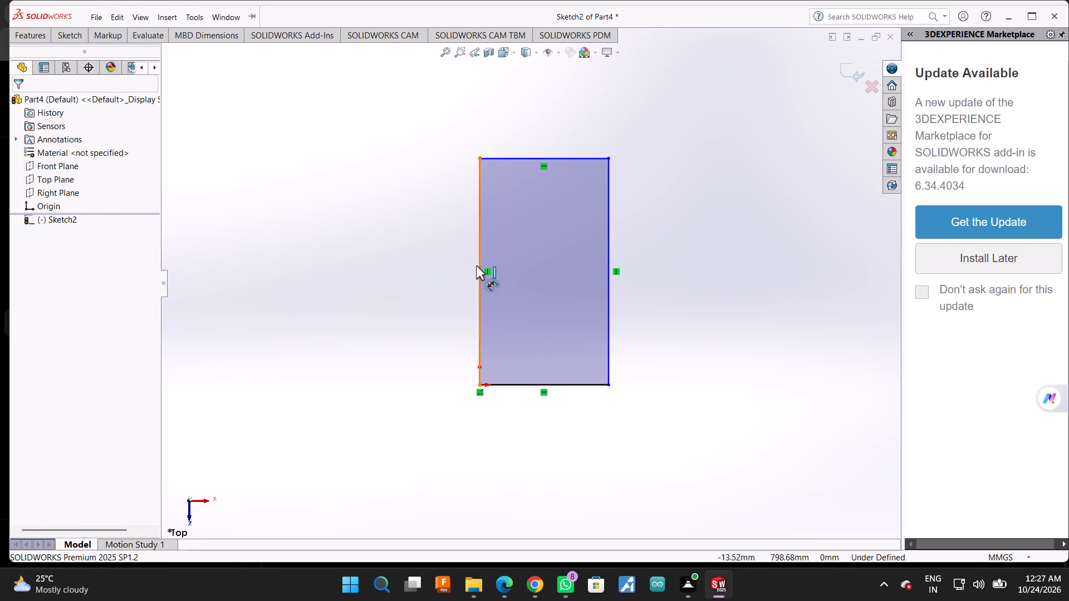
{"action": "left_click", "coordinate": [478, 265]}
{"action": "left_click", "coordinate": [413, 272]}
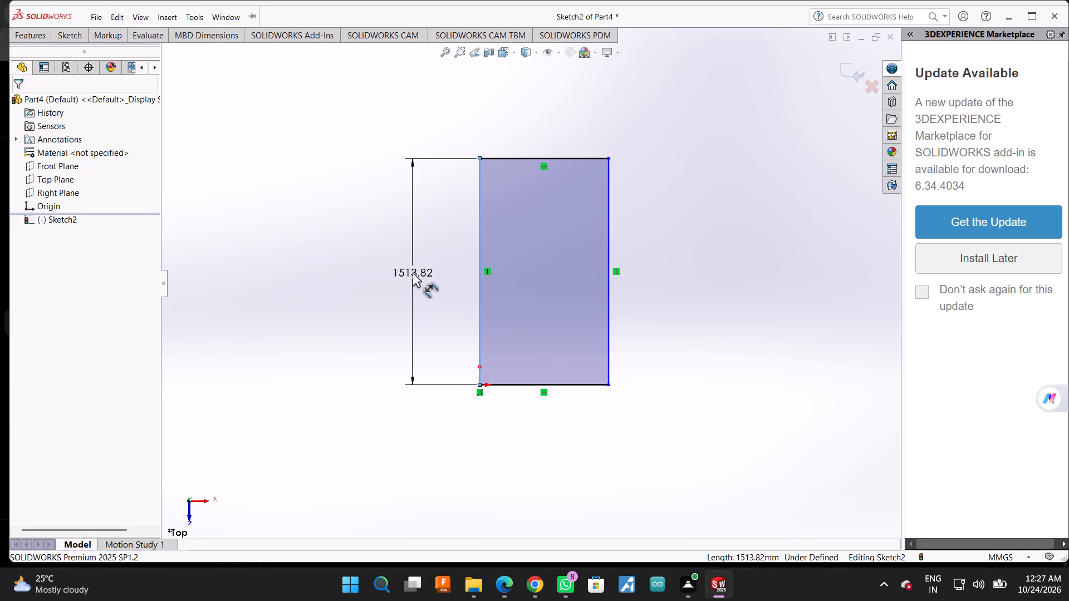
{"action": "type", "text": "100"}
{"action": "key", "text": "Return"}
{"action": "scroll", "coordinate": [413, 284], "scroll_direction": "up", "scroll_amount": 2}
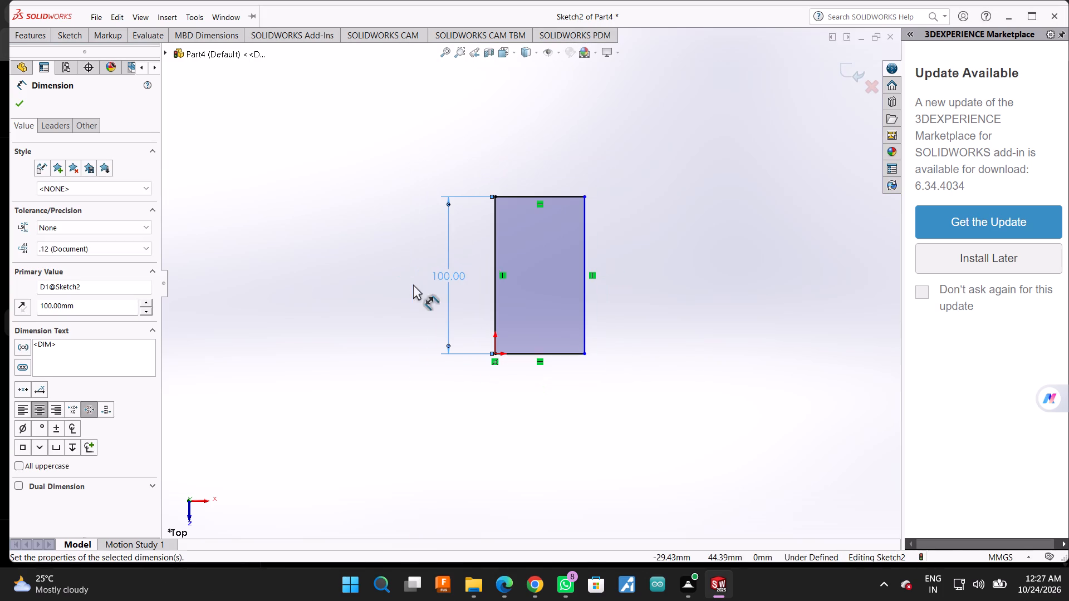
{"action": "left_click", "coordinate": [522, 354]}
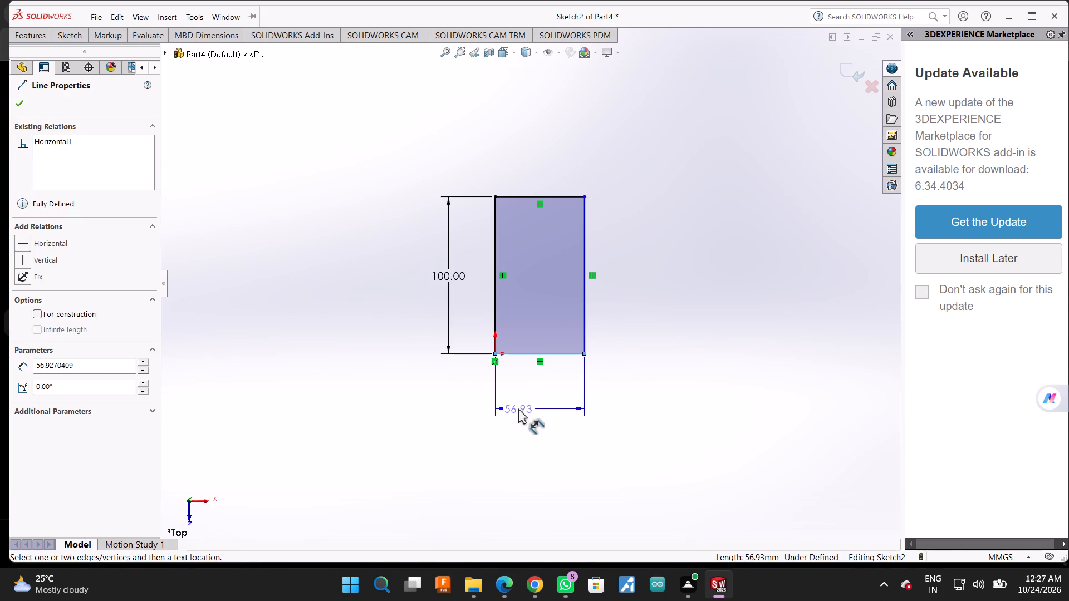
{"action": "left_click", "coordinate": [518, 408]}
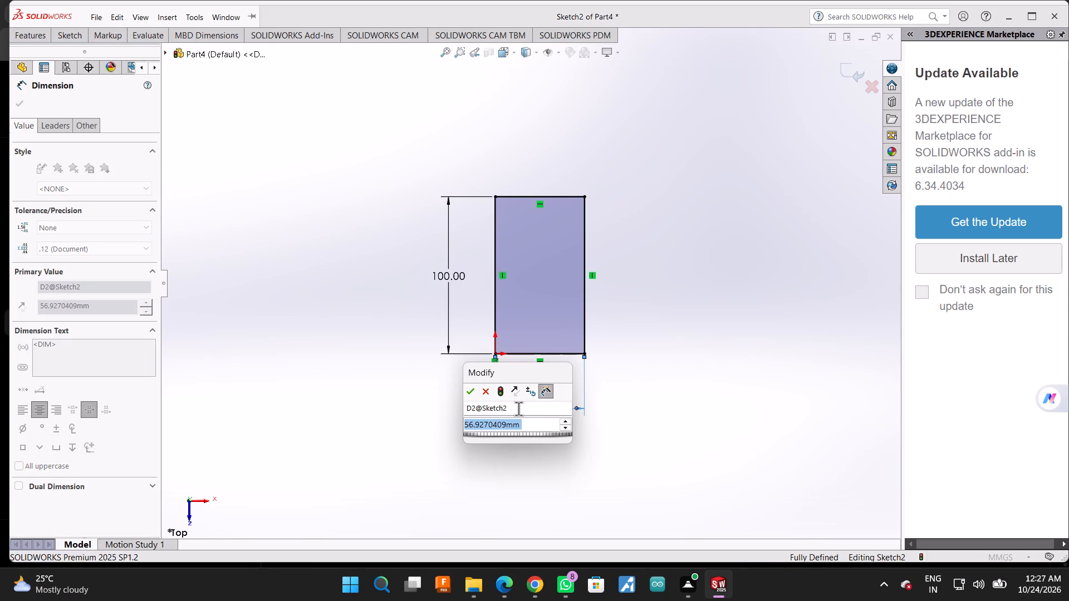
{"action": "type", "text": "46"}
{"action": "key", "text": "Return"}
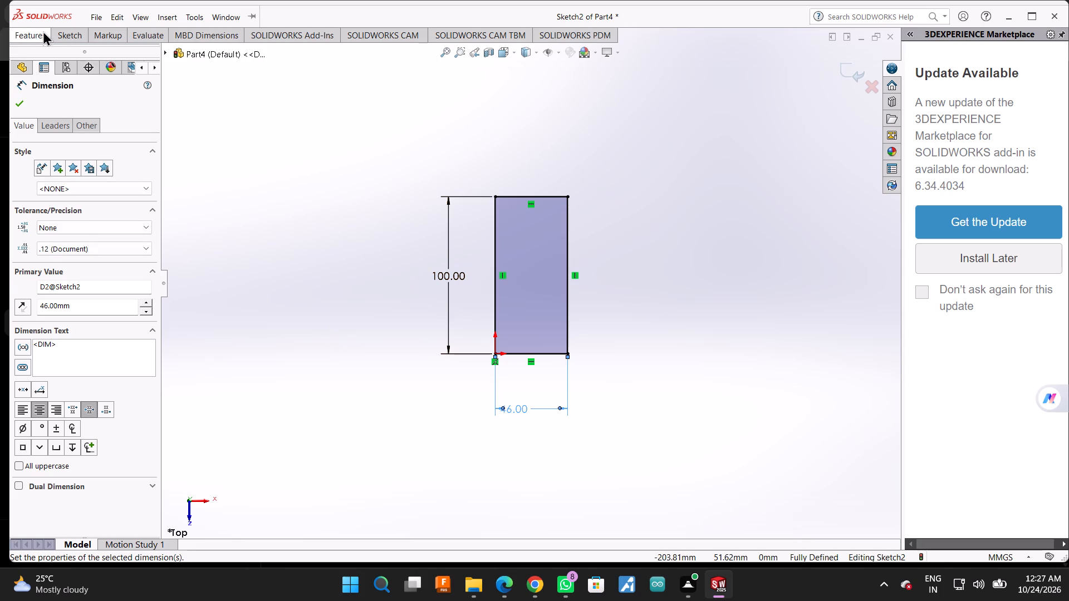
Sketch a three-line notch about 18 mm wide and 10 mm high on the rectangle's lower edge, starting about 13 mm from the origin.
{"action": "left_click", "coordinate": [58, 32]}
{"action": "left_click", "coordinate": [95, 41]}
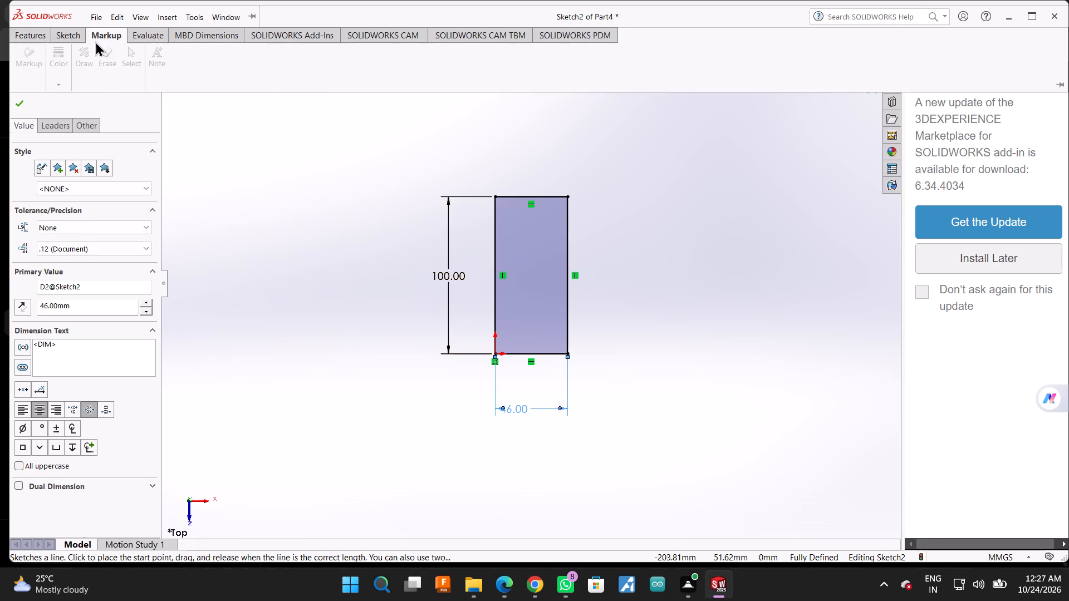
{"action": "scroll", "coordinate": [516, 374], "scroll_direction": "down", "scroll_amount": 4}
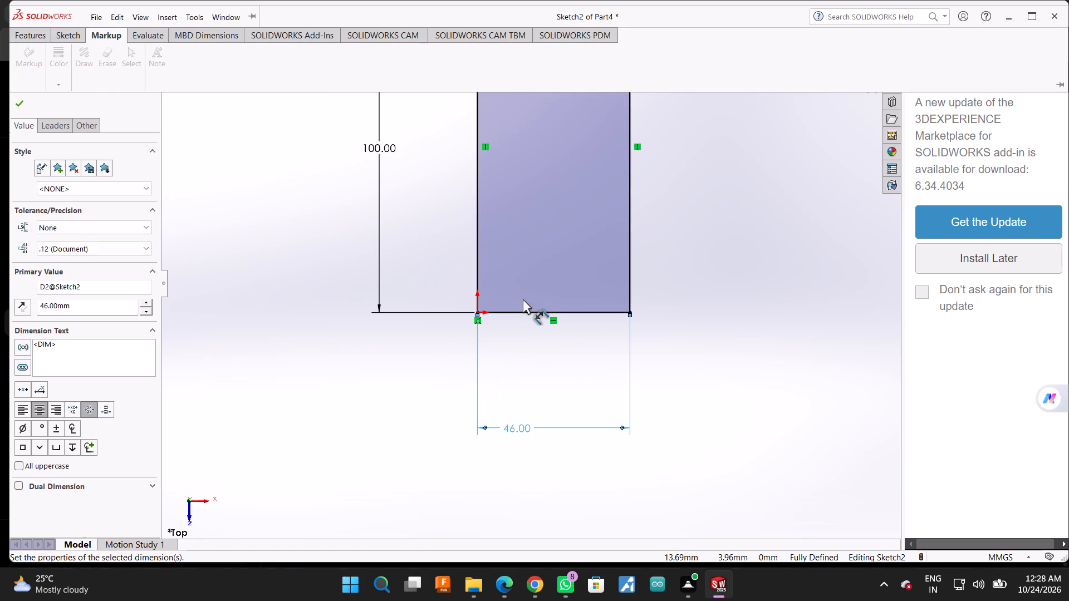
{"action": "left_click", "coordinate": [521, 312]}
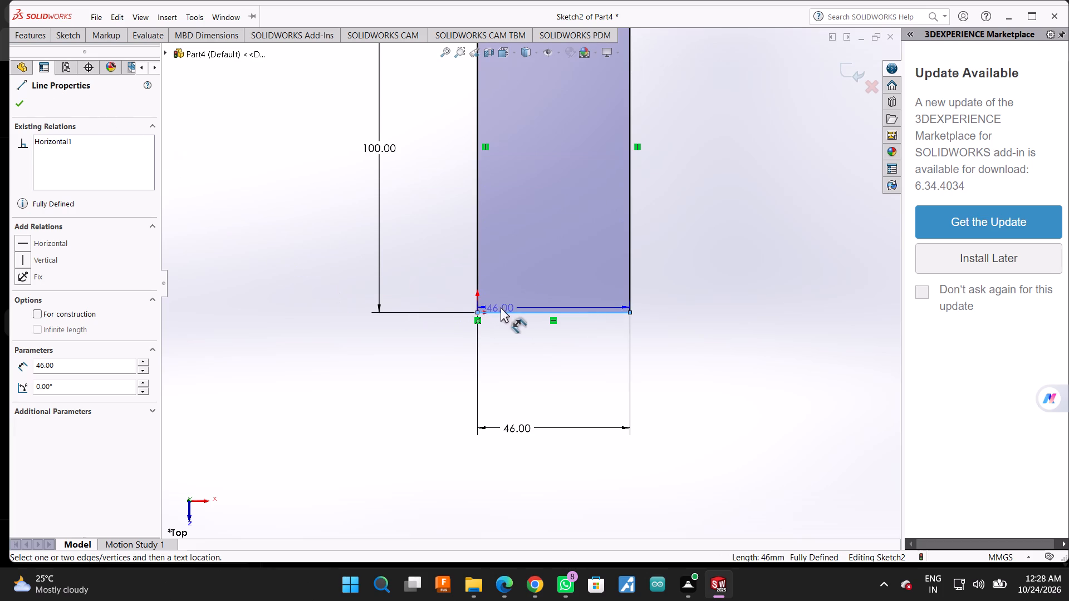
{"action": "left_click", "coordinate": [70, 31]}
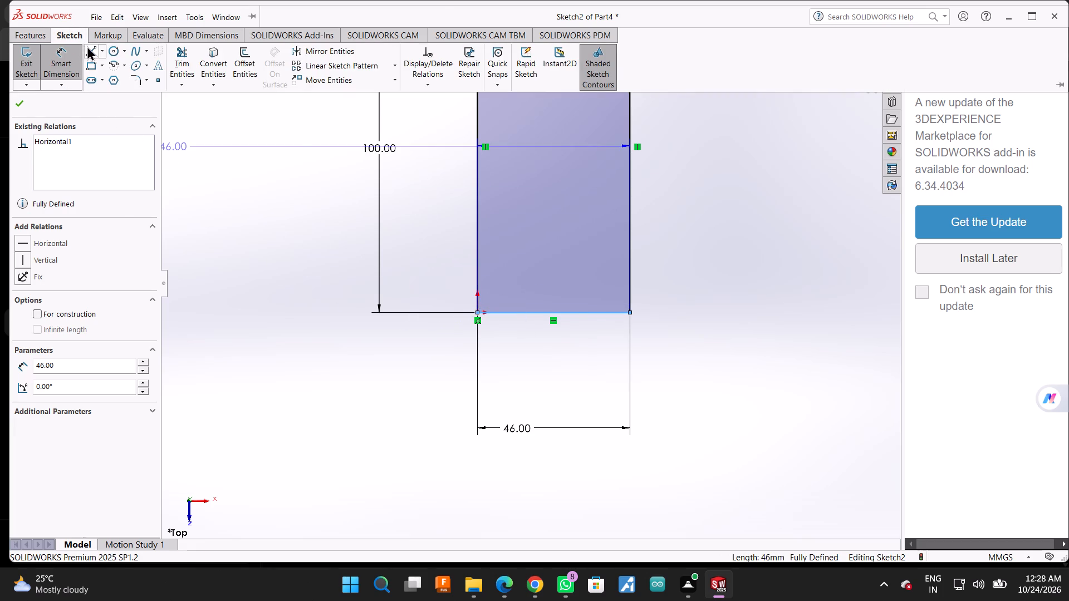
{"action": "left_click", "coordinate": [90, 47]}
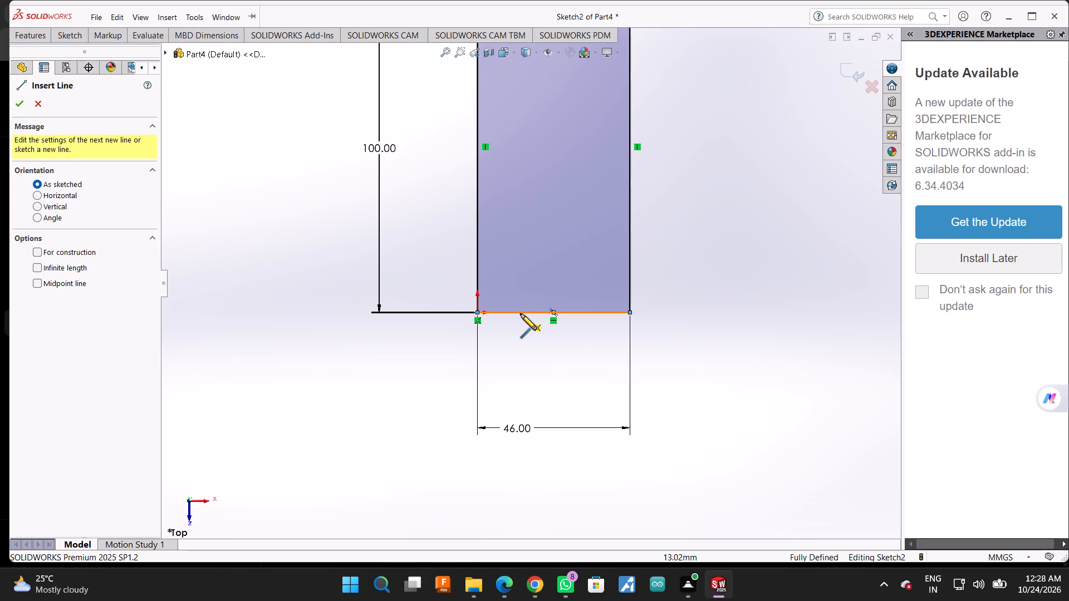
{"action": "left_click", "coordinate": [521, 314]}
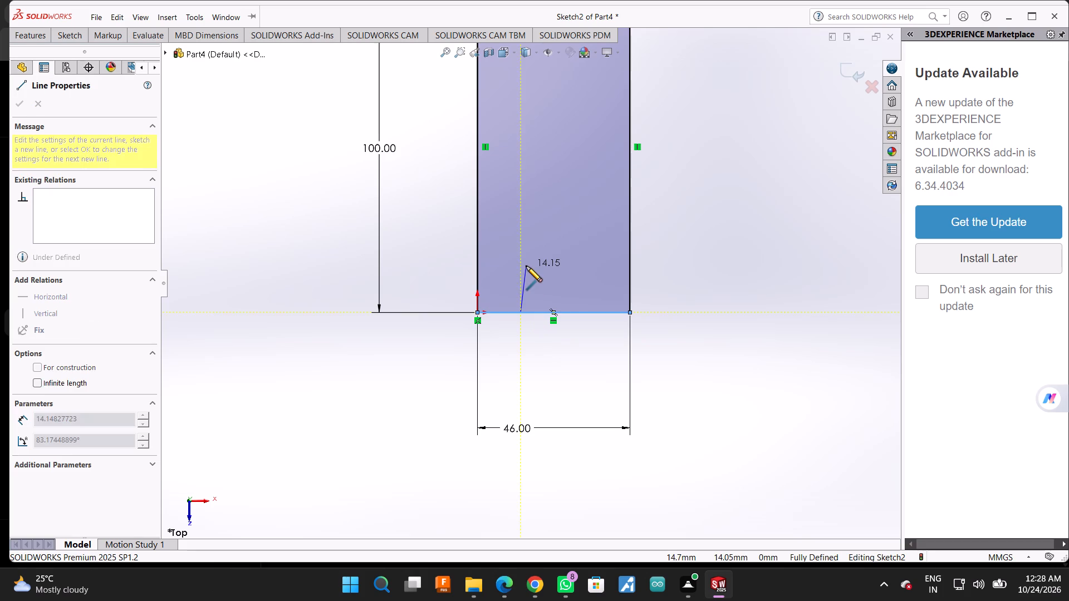
{"action": "scroll", "coordinate": [524, 316], "scroll_direction": "down", "scroll_amount": 5}
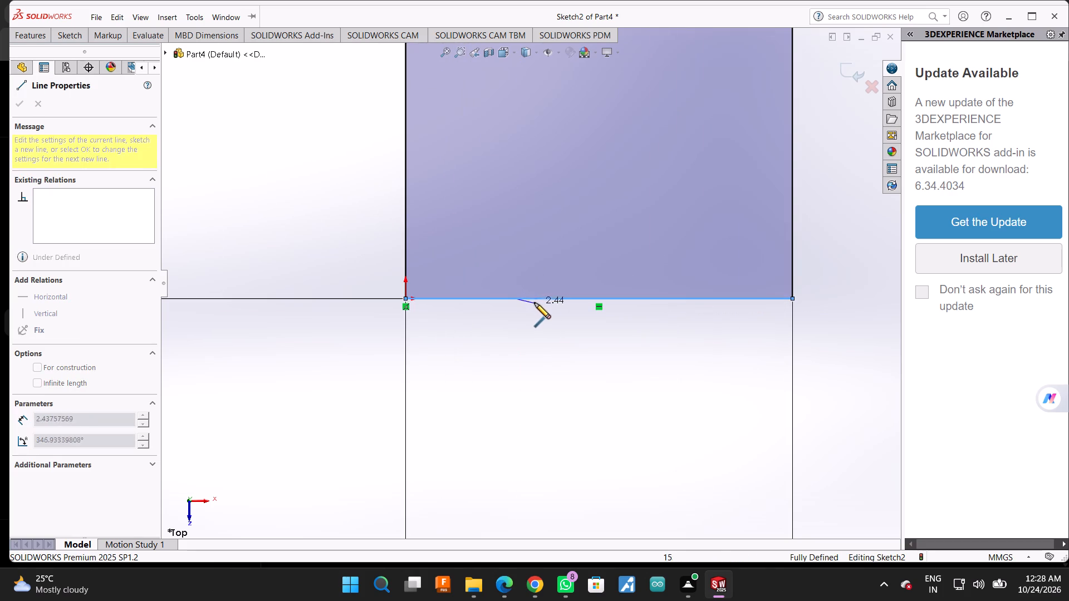
{"action": "left_click", "coordinate": [514, 216]}
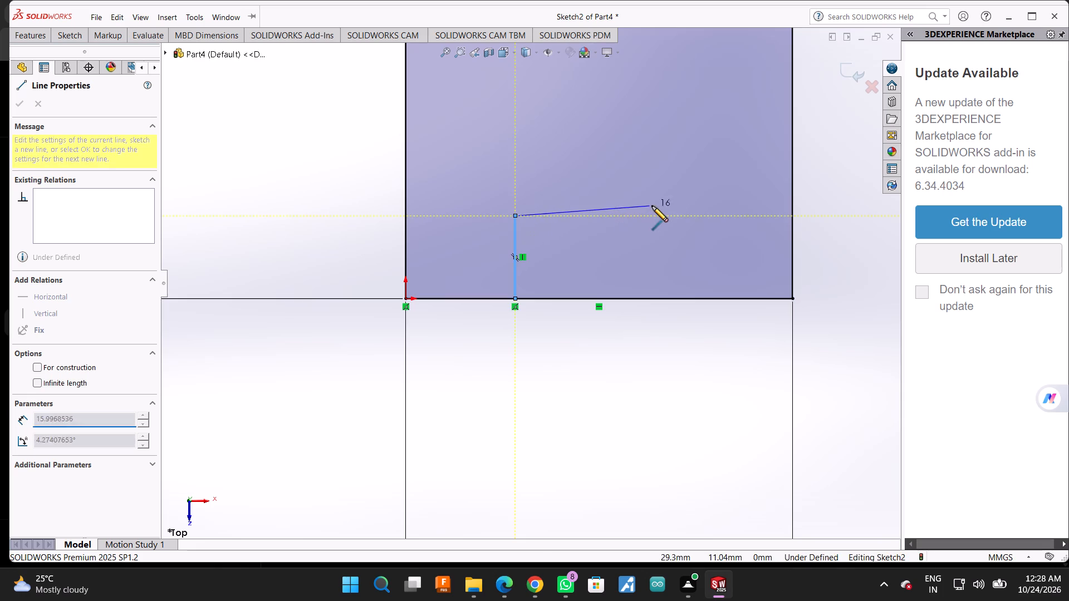
{"action": "left_click", "coordinate": [664, 218]}
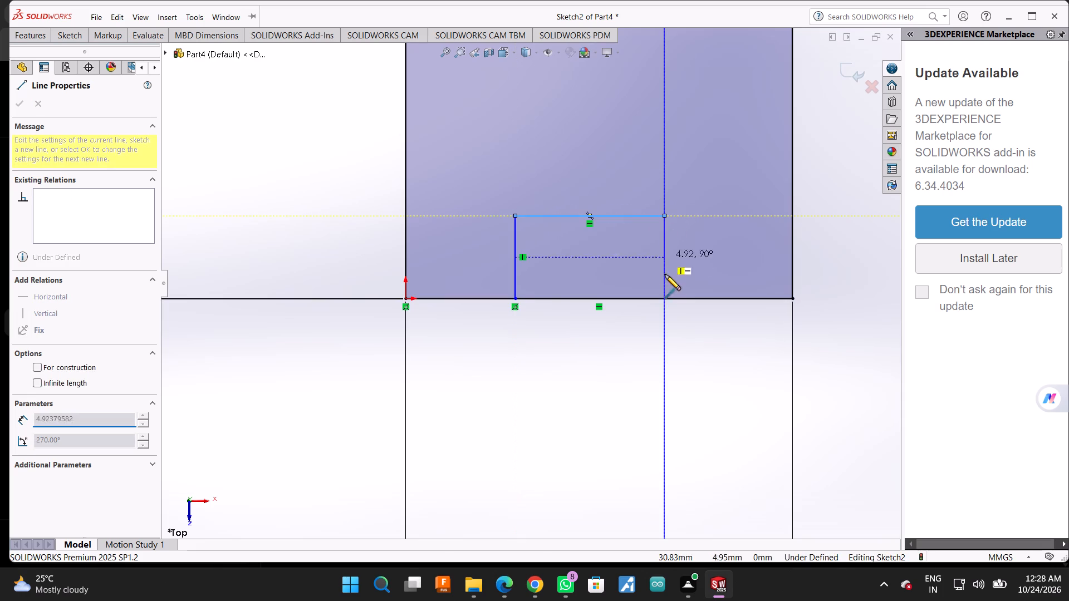
{"action": "left_click", "coordinate": [662, 297]}
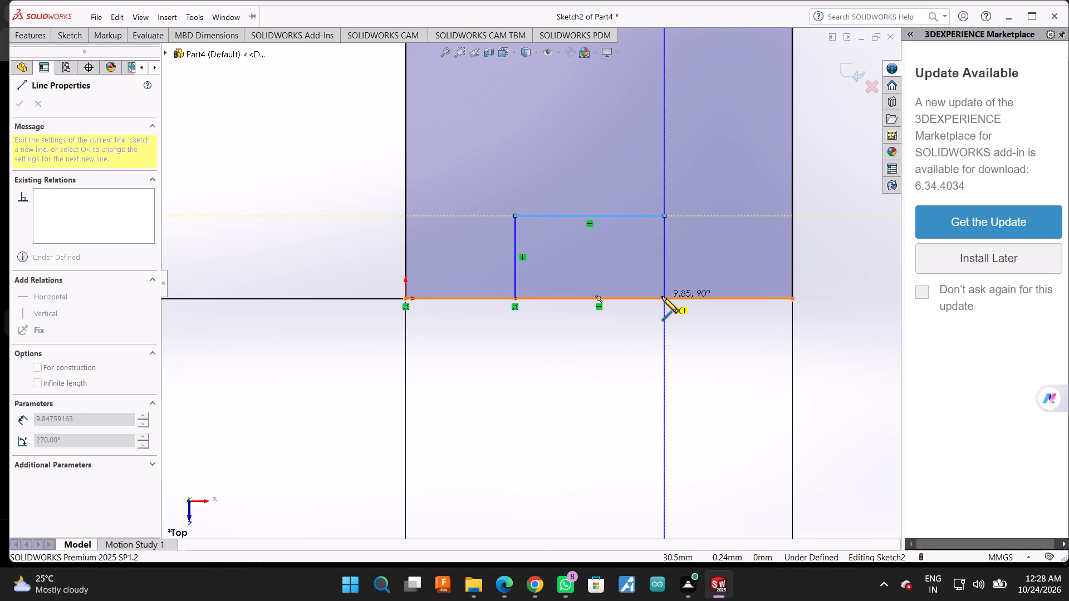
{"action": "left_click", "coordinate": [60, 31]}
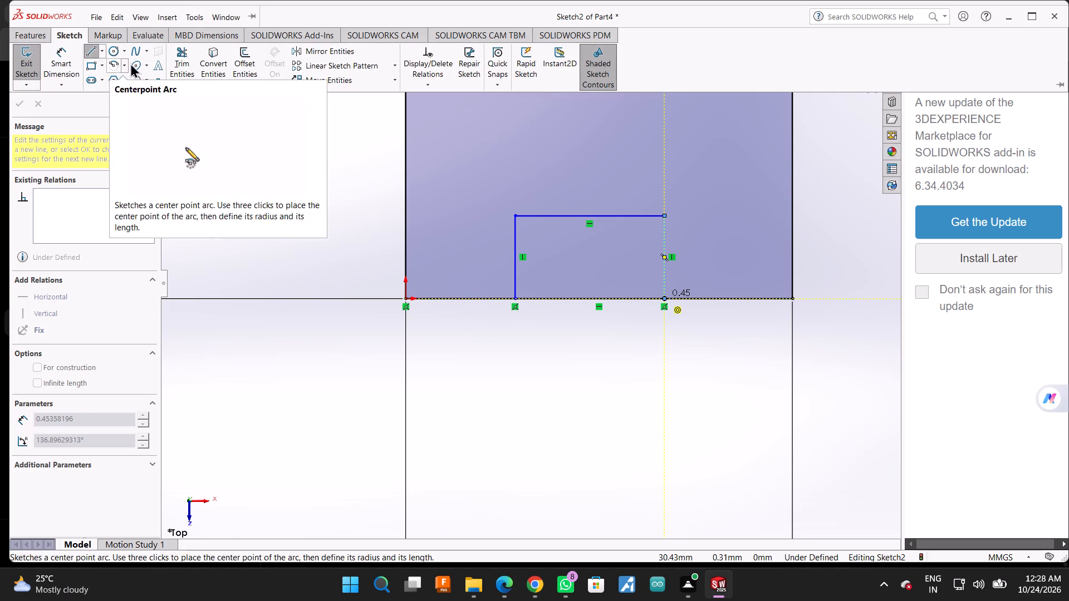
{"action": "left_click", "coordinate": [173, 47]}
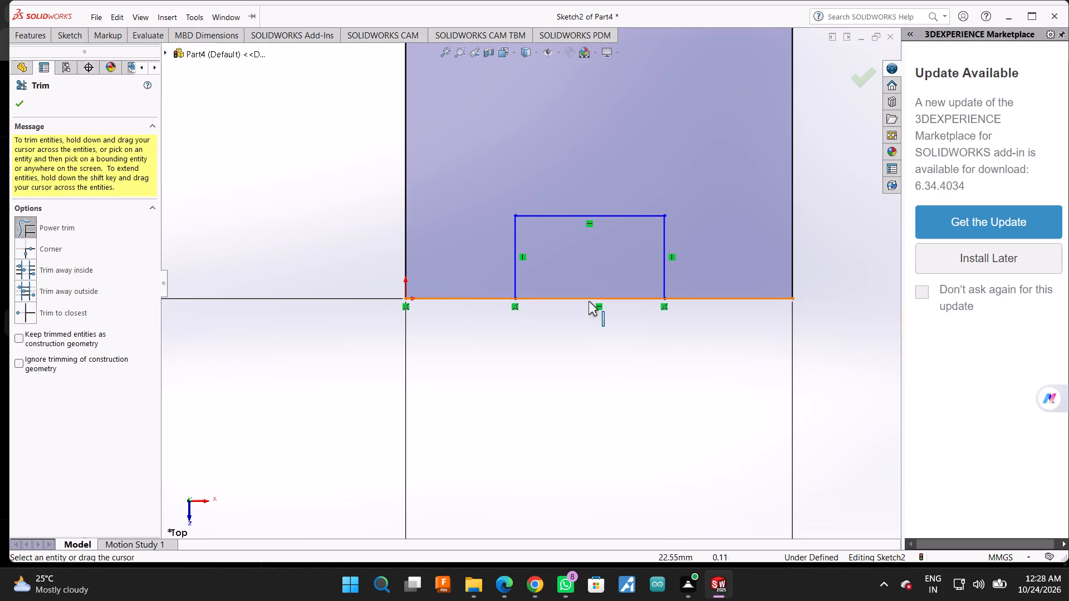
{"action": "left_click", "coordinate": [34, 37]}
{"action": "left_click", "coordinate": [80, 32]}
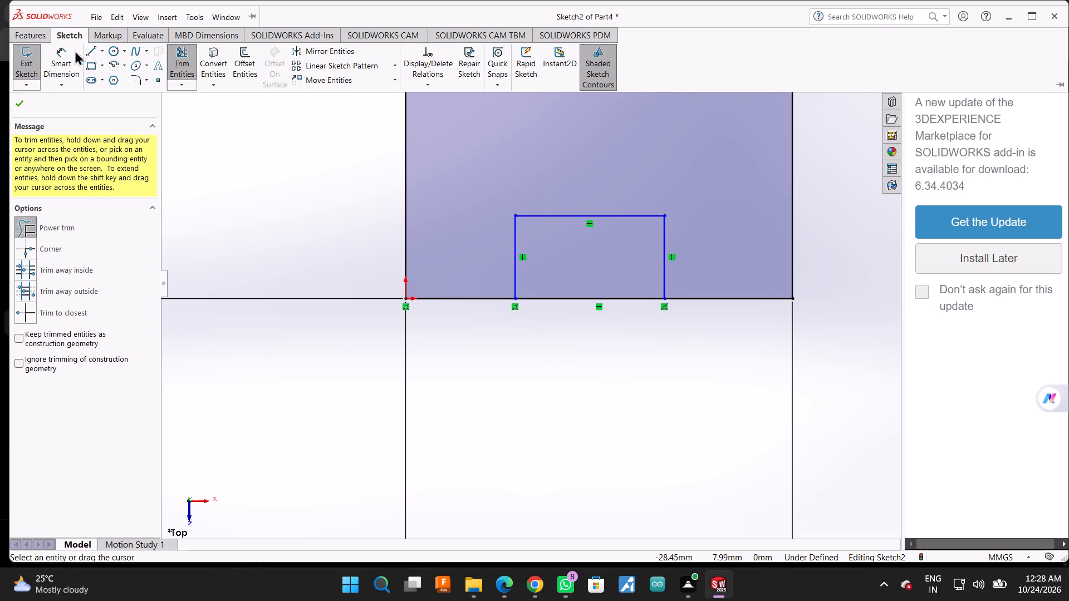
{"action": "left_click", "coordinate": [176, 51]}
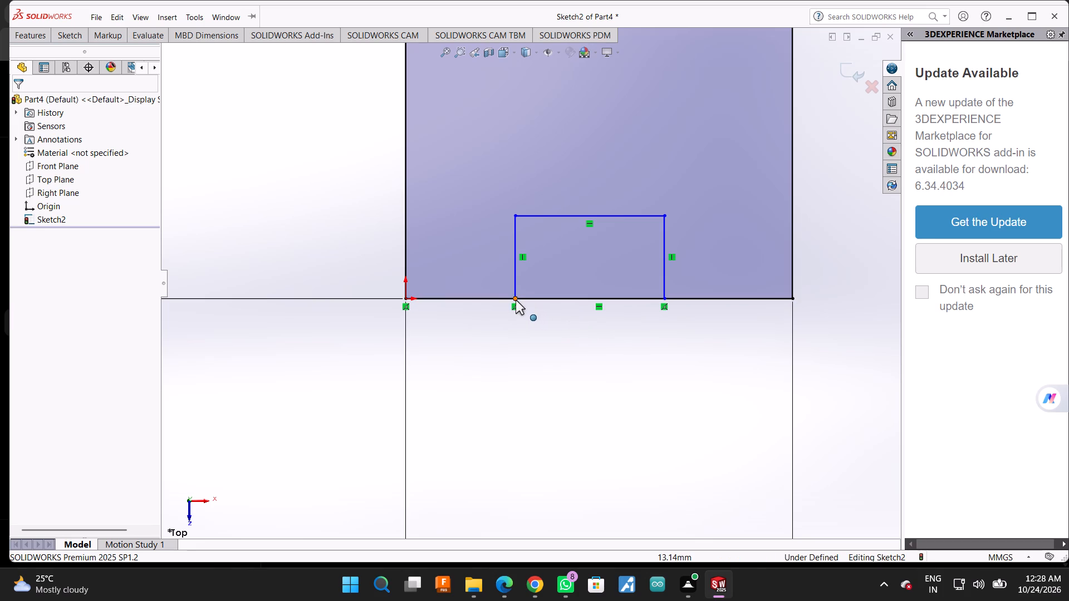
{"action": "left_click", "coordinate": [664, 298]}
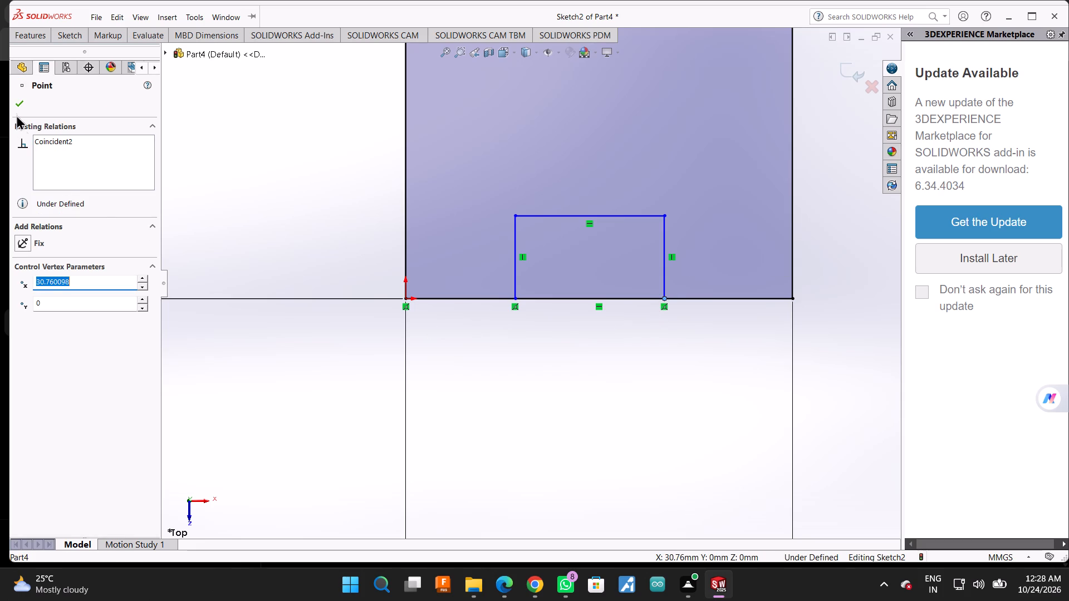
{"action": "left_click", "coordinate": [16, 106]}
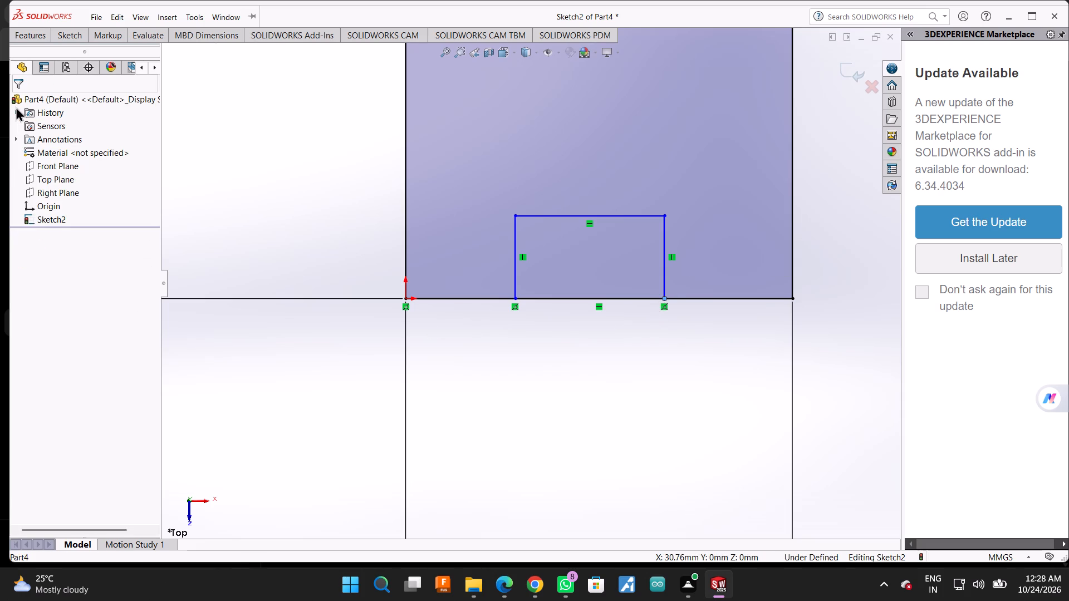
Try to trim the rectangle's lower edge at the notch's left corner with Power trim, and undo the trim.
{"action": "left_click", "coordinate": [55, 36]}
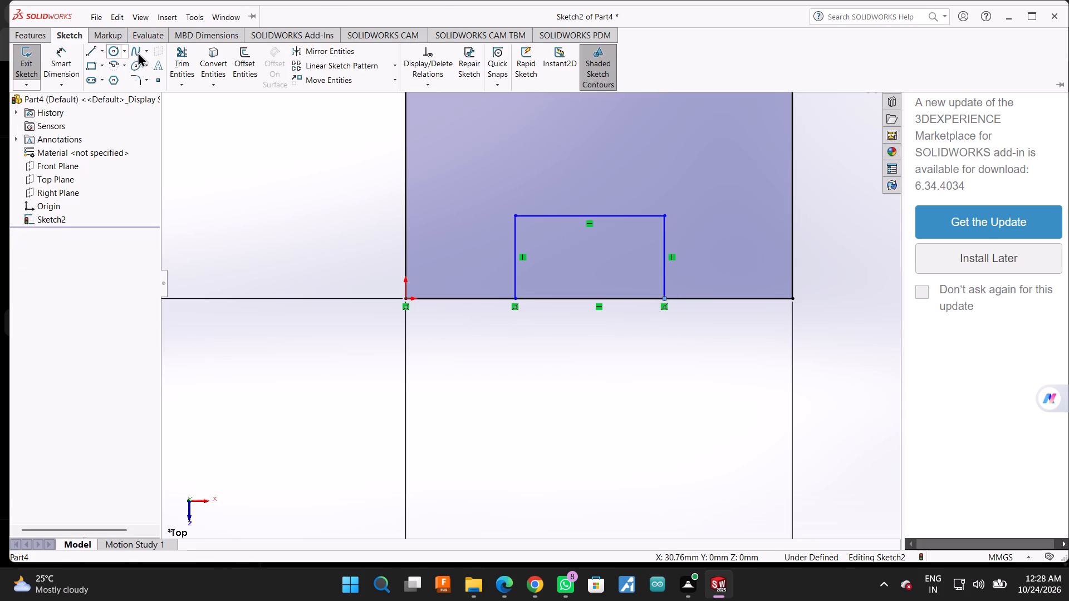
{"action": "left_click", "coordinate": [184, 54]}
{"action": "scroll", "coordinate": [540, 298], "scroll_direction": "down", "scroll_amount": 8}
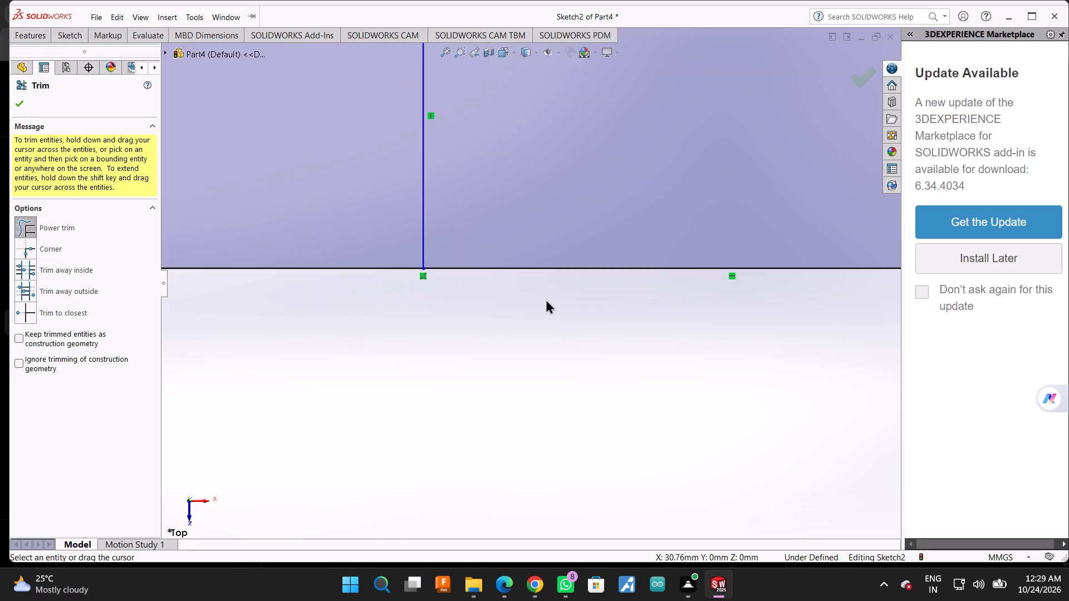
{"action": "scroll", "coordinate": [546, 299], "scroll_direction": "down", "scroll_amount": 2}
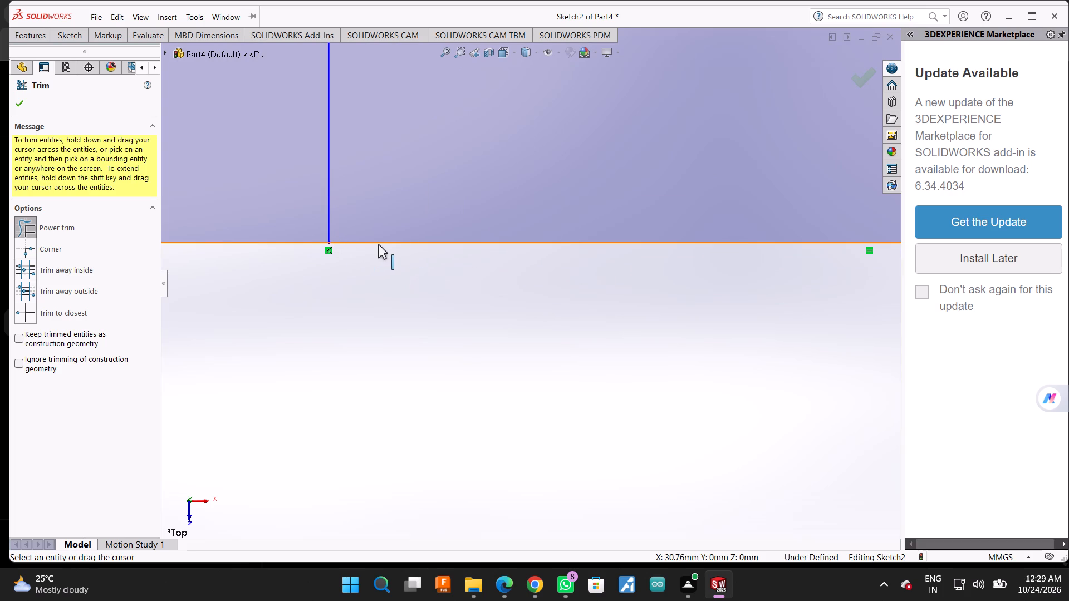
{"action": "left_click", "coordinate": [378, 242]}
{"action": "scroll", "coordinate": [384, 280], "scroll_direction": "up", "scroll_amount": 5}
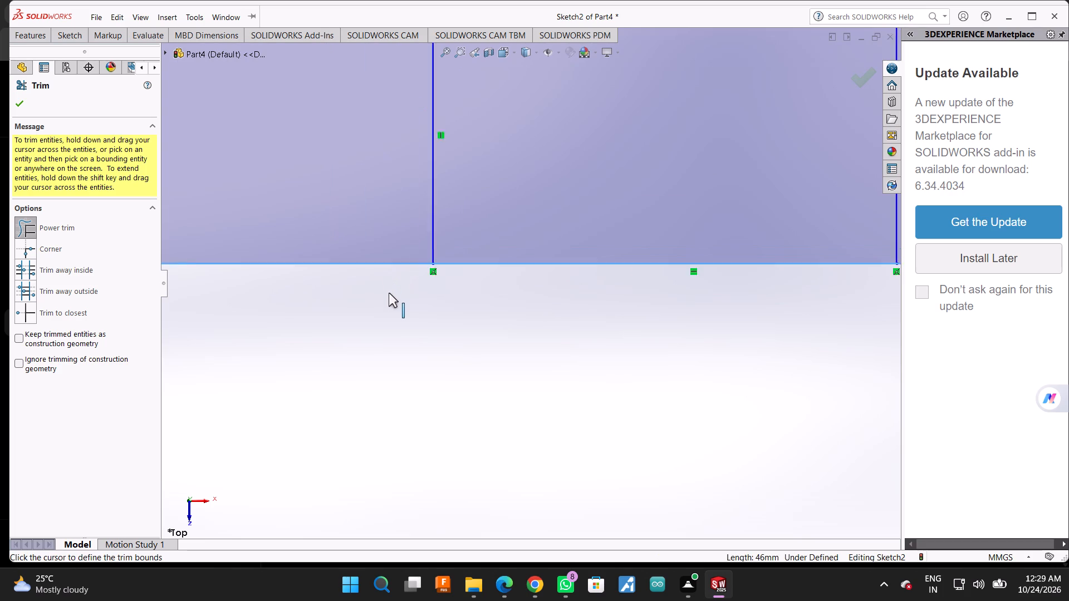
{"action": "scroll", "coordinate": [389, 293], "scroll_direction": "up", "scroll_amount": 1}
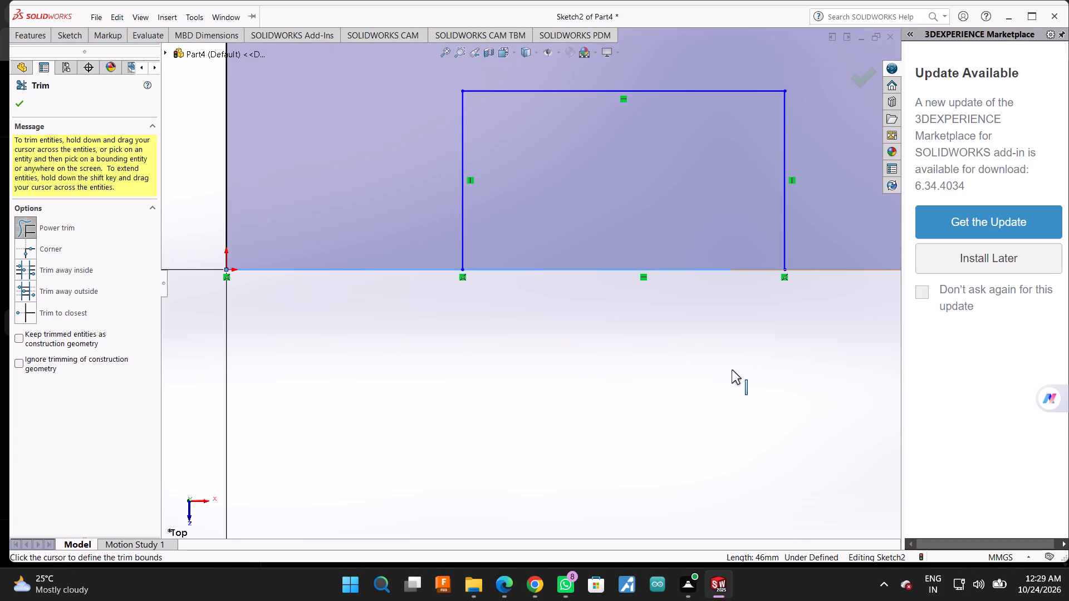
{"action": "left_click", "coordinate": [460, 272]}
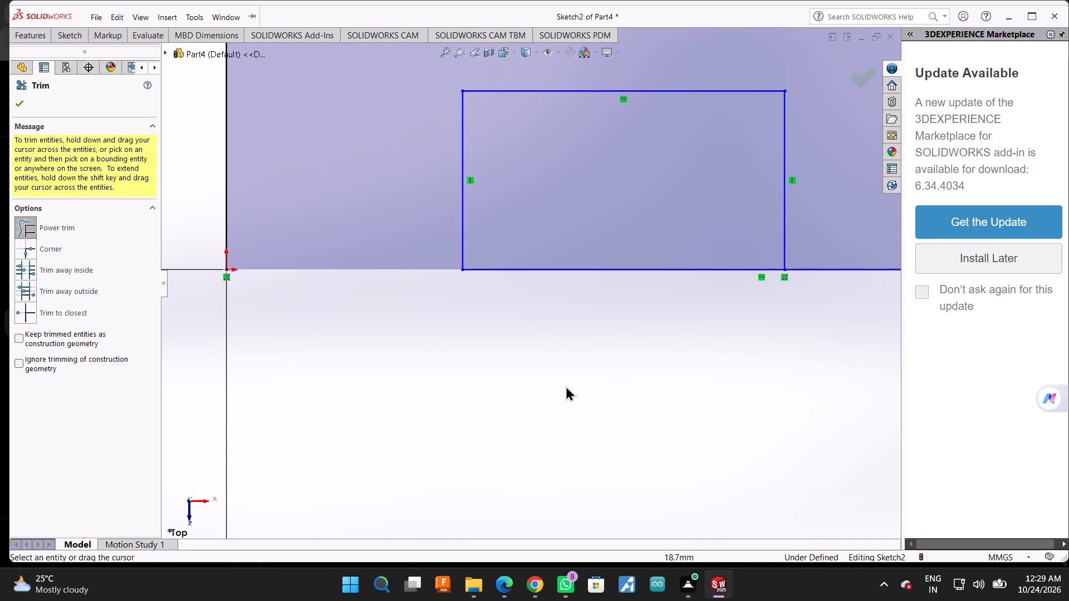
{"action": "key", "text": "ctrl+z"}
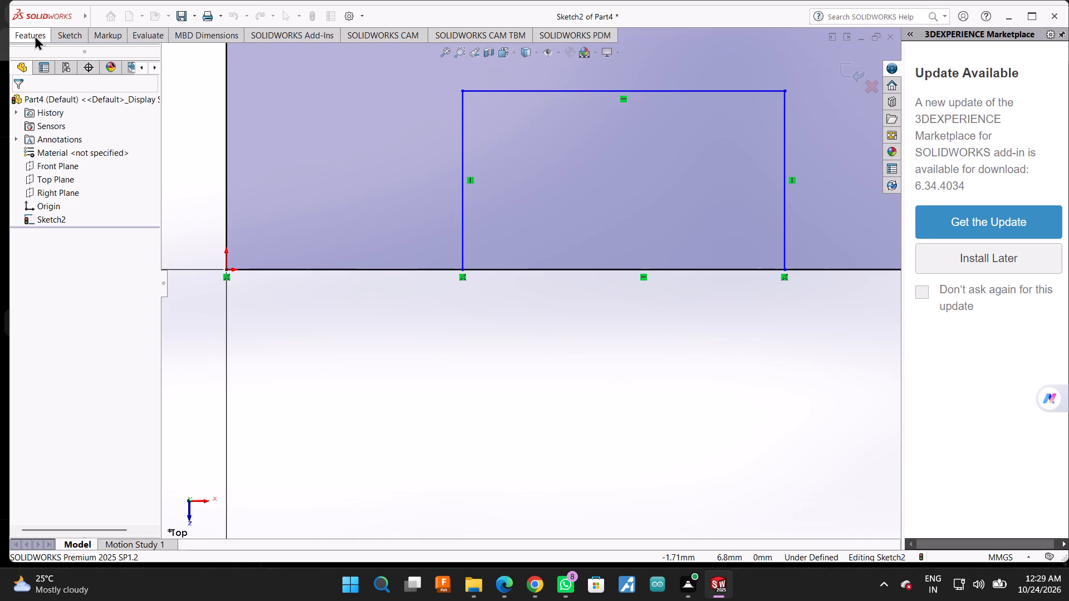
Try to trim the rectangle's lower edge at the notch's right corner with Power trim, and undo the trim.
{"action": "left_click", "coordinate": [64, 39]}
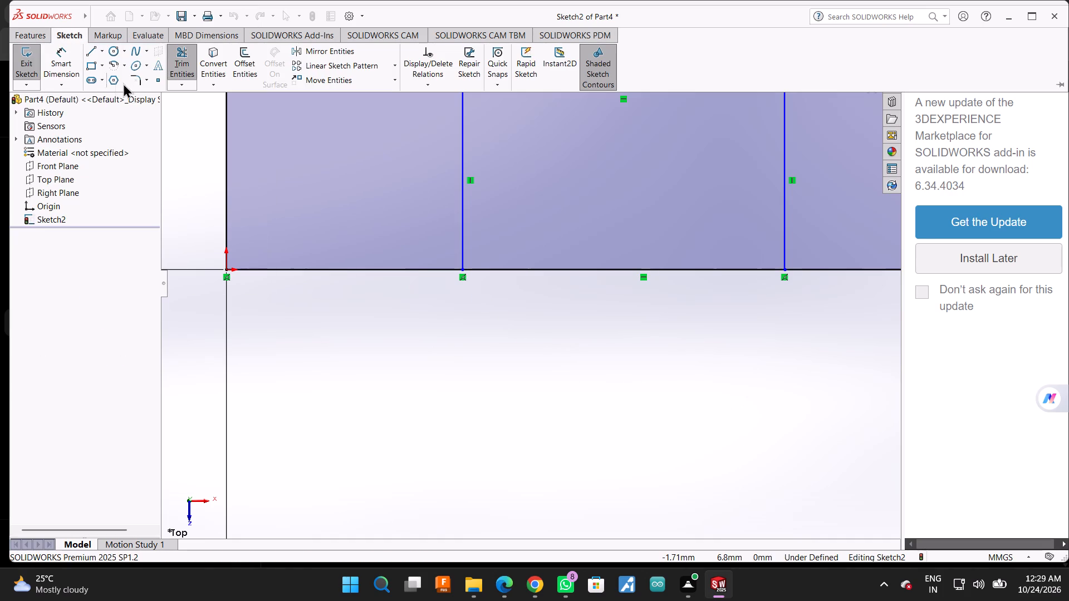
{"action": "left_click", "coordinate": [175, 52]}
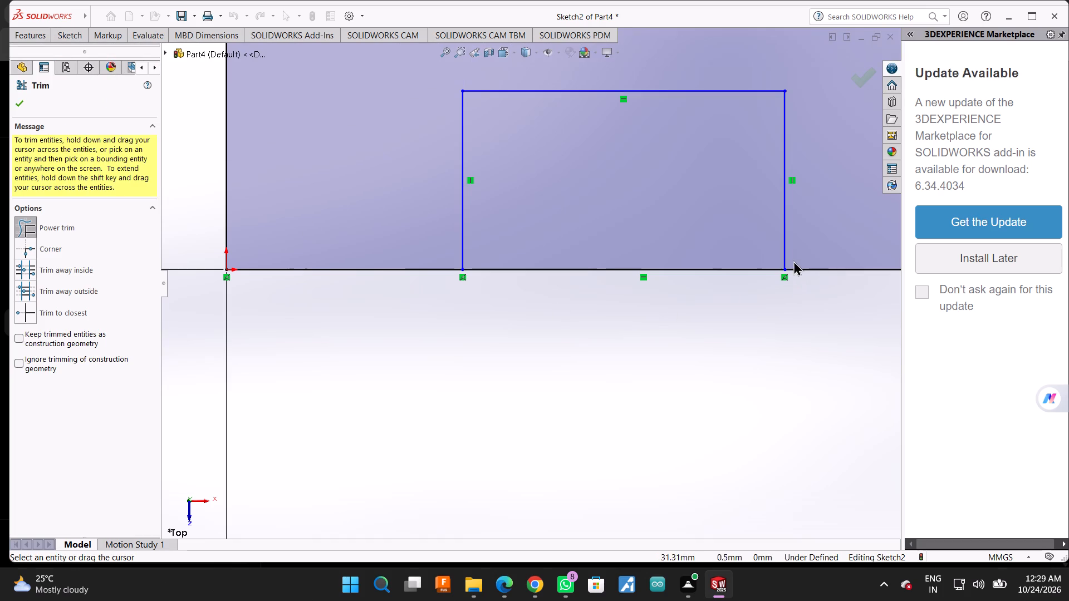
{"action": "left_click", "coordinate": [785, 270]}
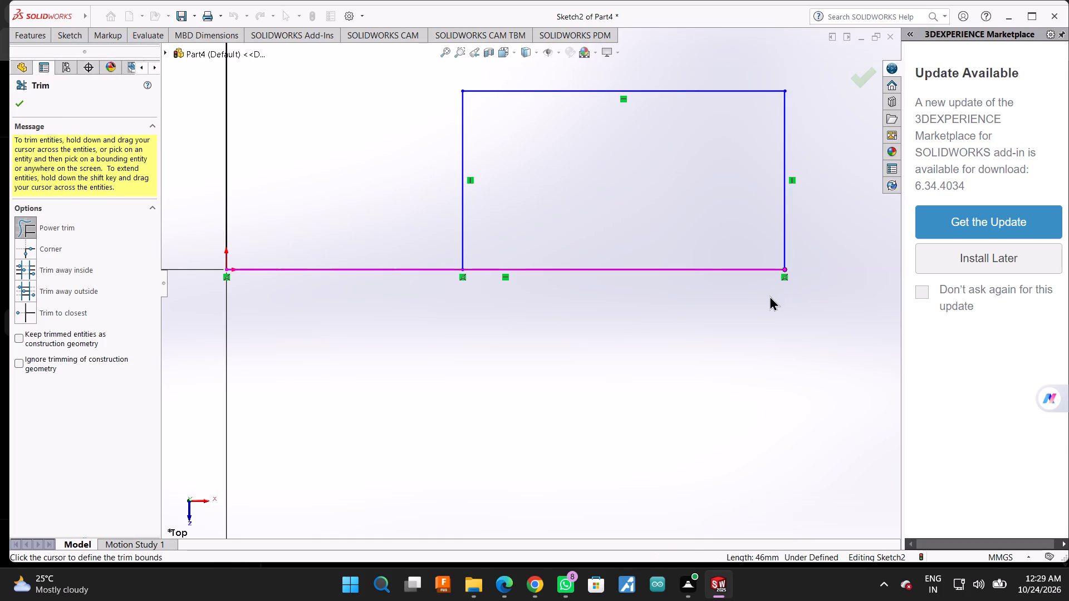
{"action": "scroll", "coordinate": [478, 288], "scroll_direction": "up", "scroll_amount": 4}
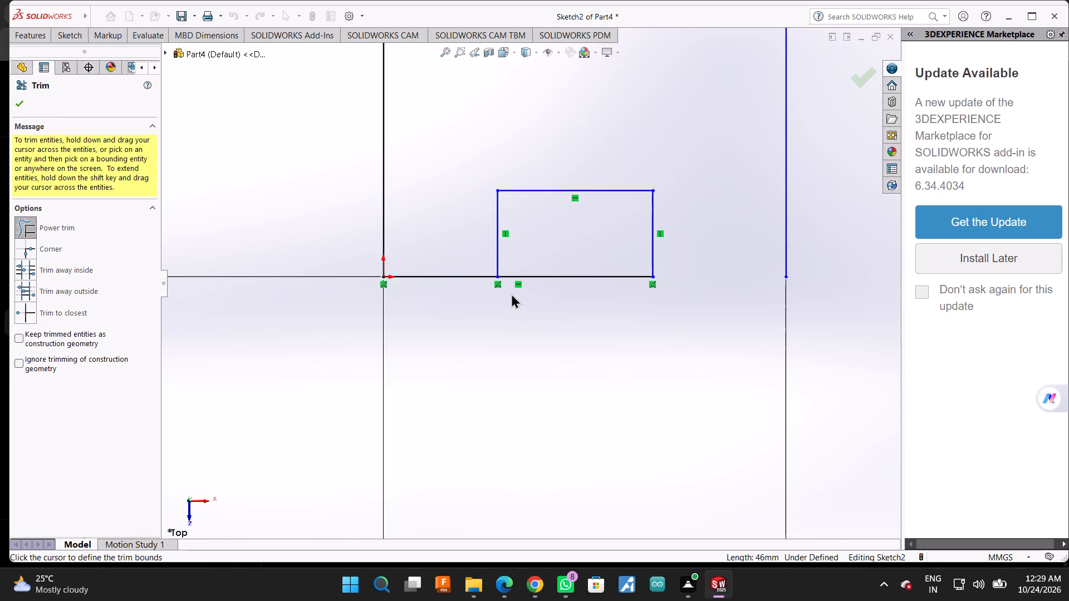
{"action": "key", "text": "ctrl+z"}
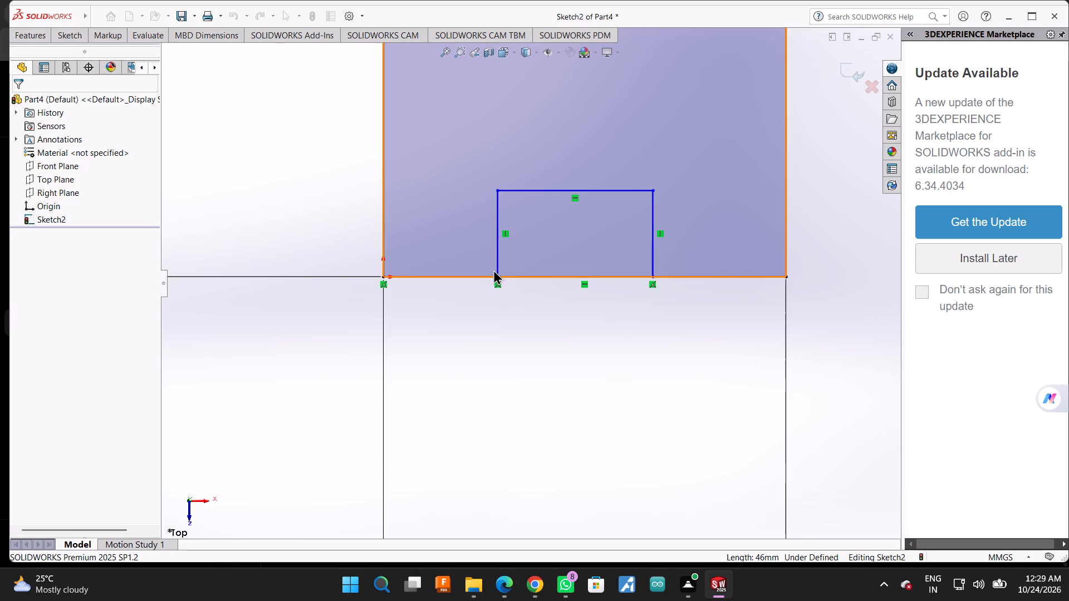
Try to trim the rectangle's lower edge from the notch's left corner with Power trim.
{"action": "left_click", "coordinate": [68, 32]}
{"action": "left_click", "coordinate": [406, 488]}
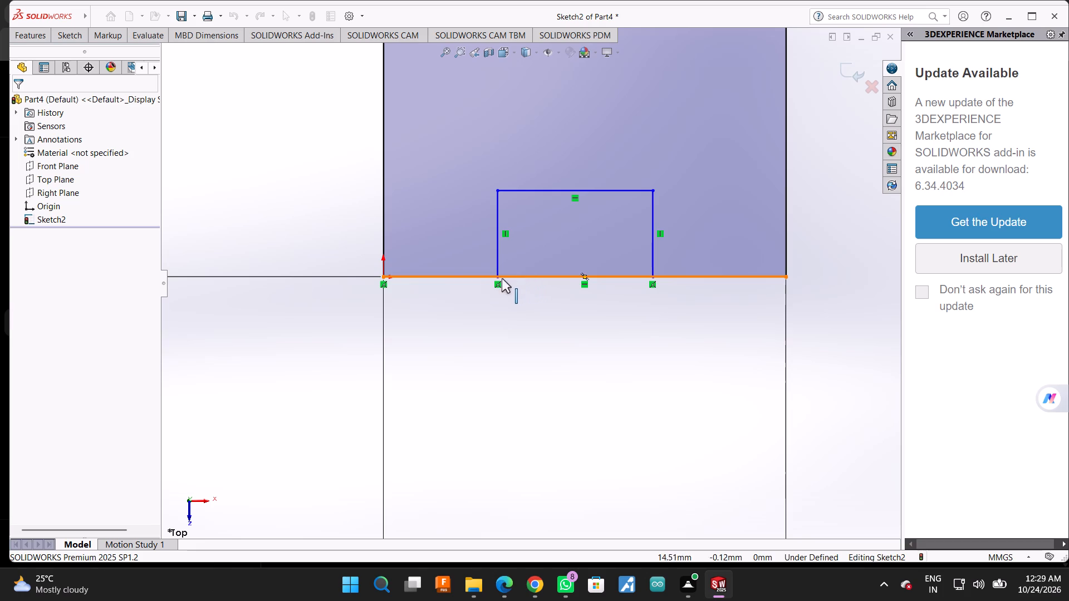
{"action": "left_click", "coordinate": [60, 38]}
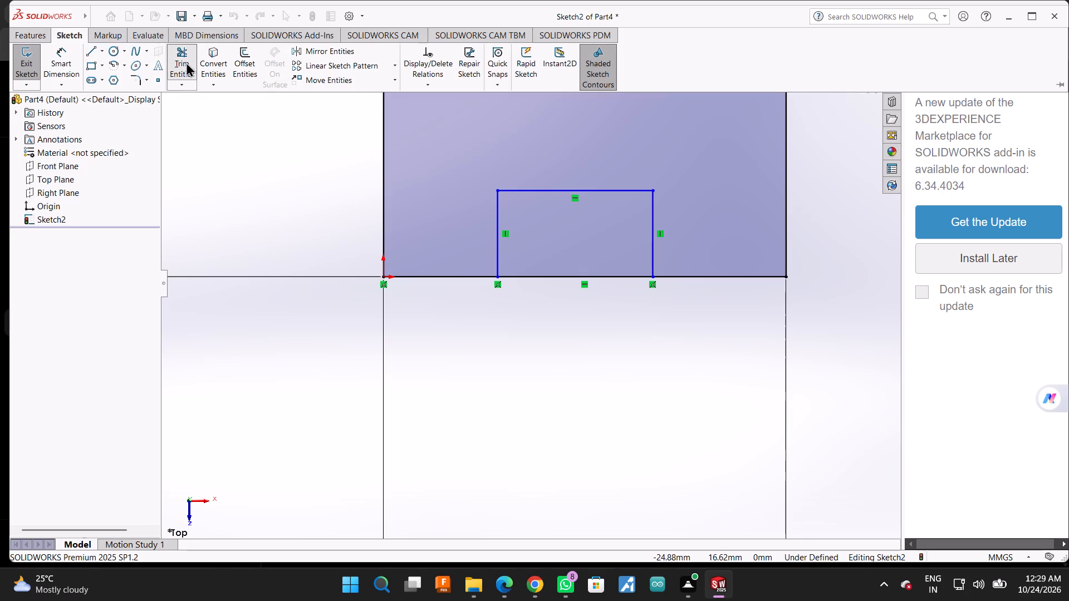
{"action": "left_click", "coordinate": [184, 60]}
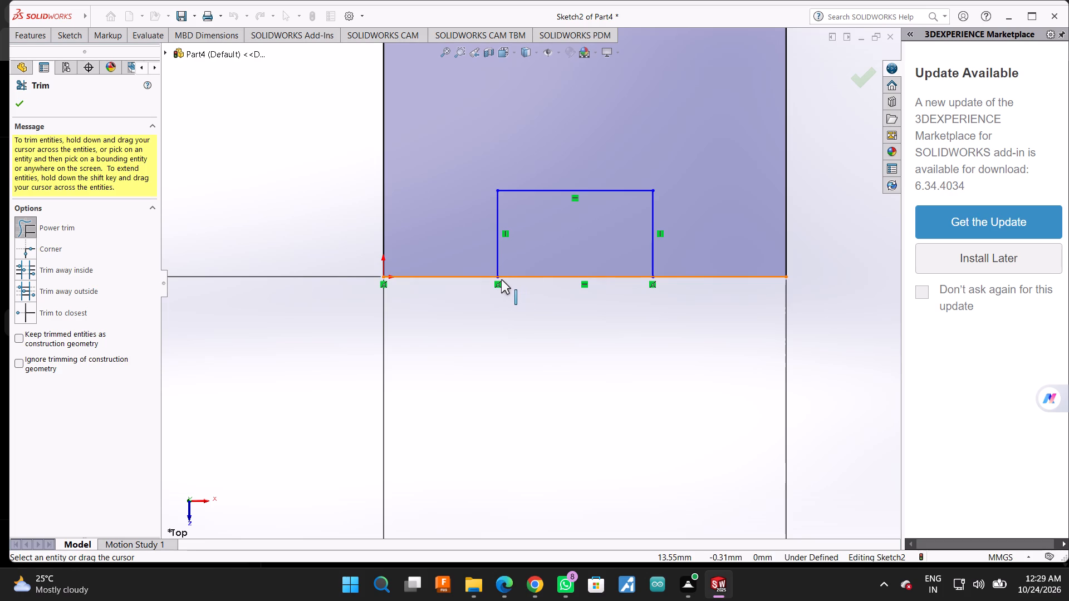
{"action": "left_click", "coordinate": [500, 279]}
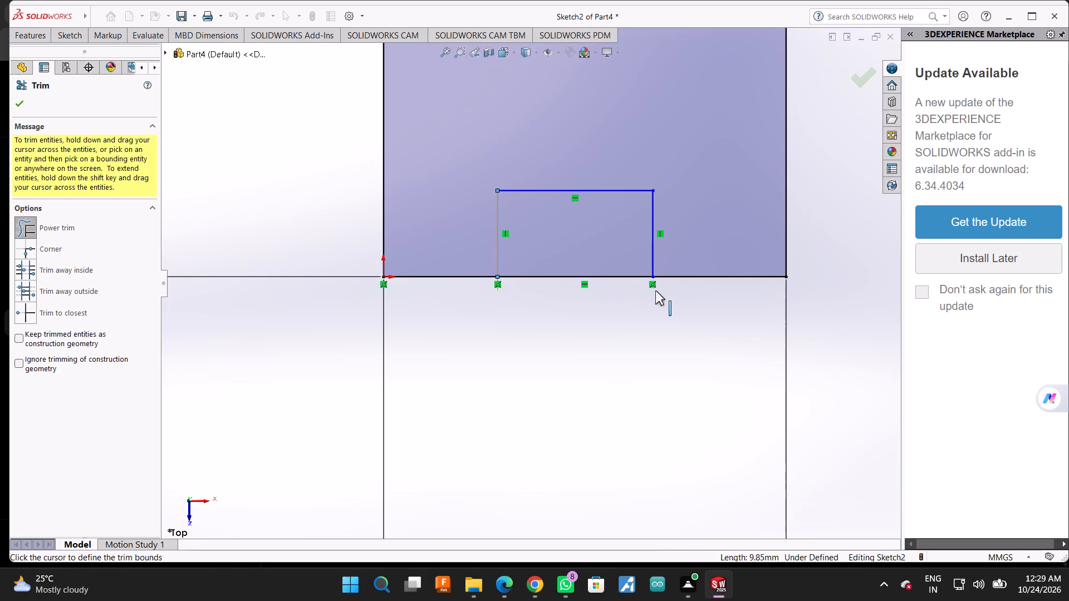
Undo the notch's right side line and top line, keeping its left side line.
{"action": "key", "text": "ctrl+z"}
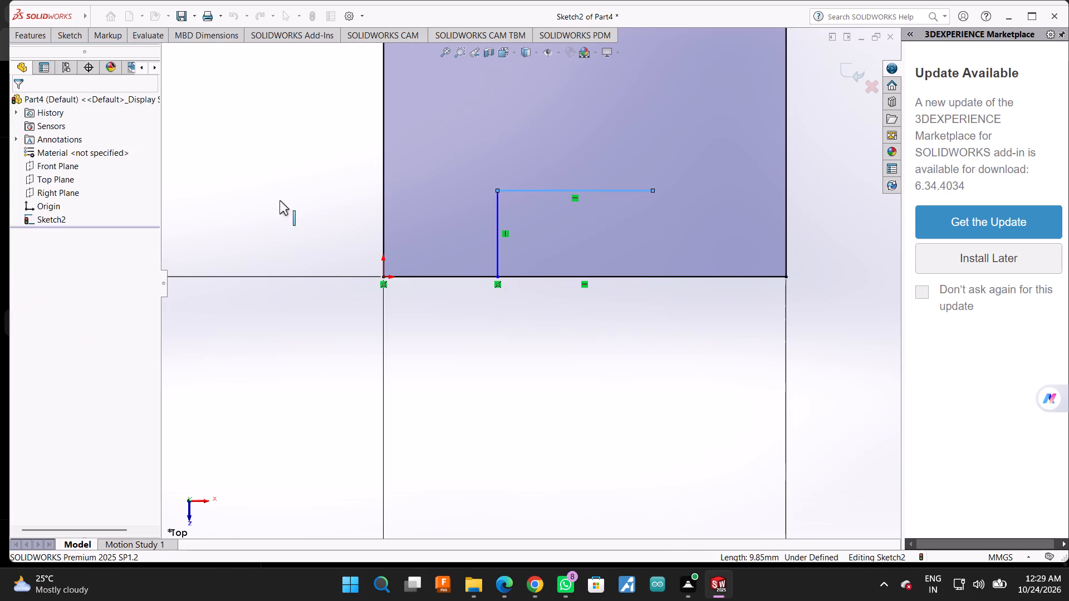
{"action": "left_click", "coordinate": [340, 85]}
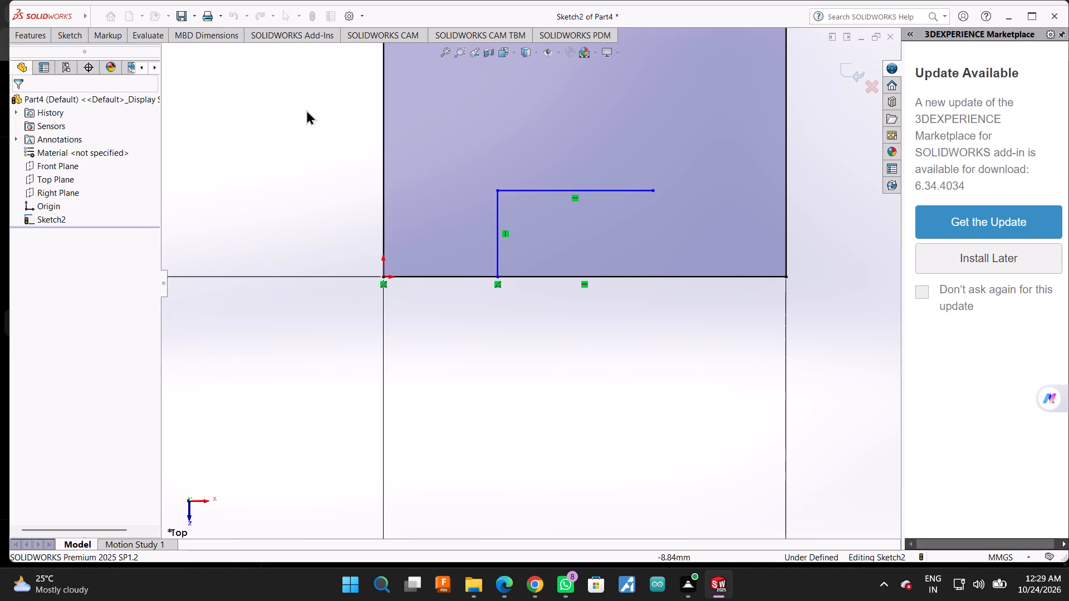
{"action": "key", "text": "ctrl+z"}
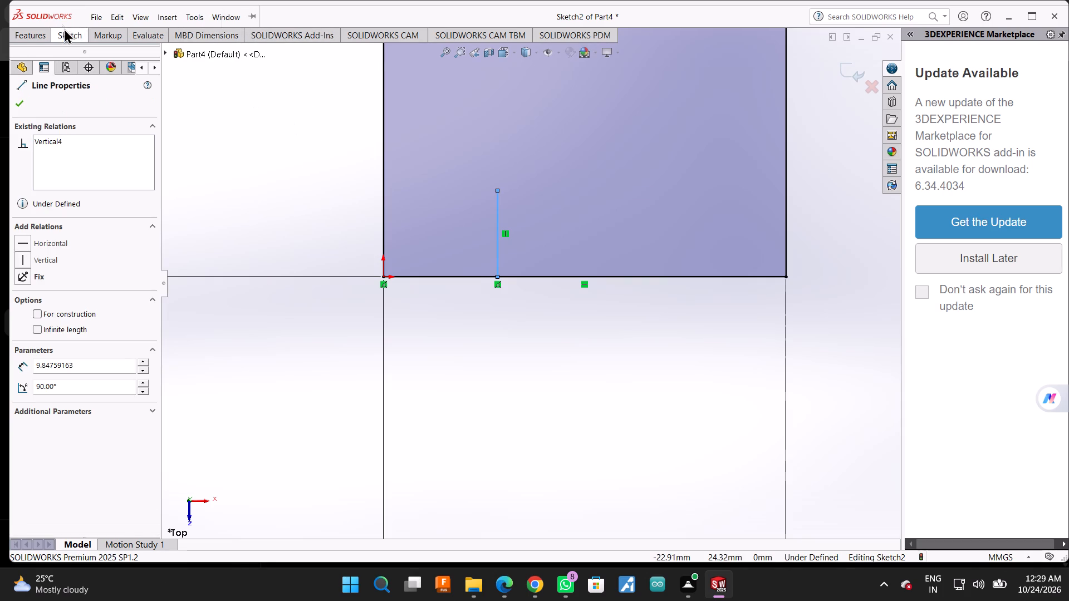
Redraw the notch's top line about 18 mm long from the left line's upper end, and undo the extra right side line.
{"action": "left_click", "coordinate": [74, 29]}
{"action": "left_click", "coordinate": [94, 46]}
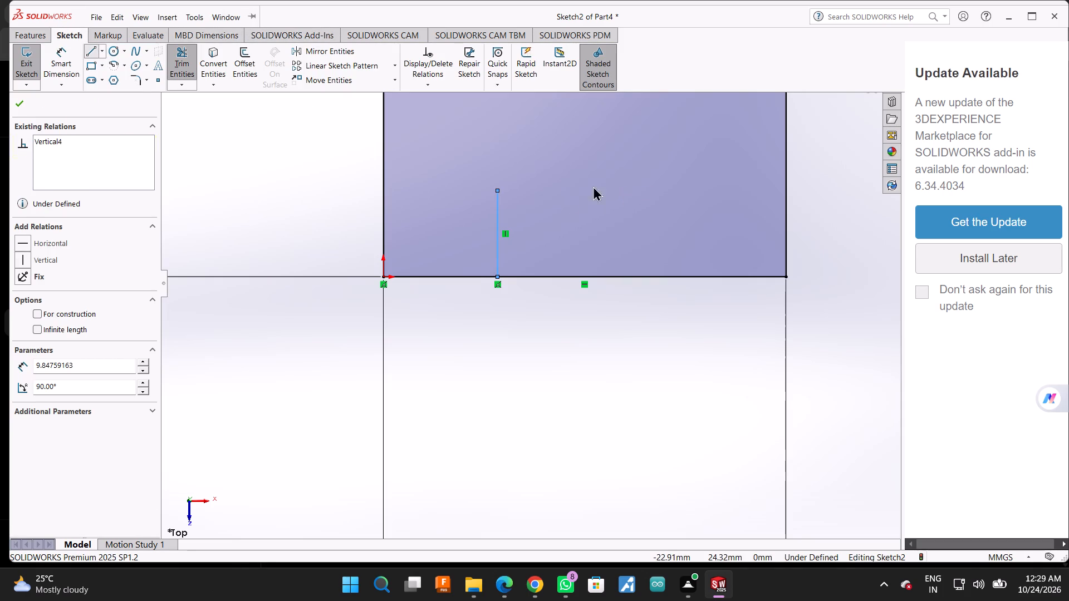
{"action": "left_click", "coordinate": [499, 189]}
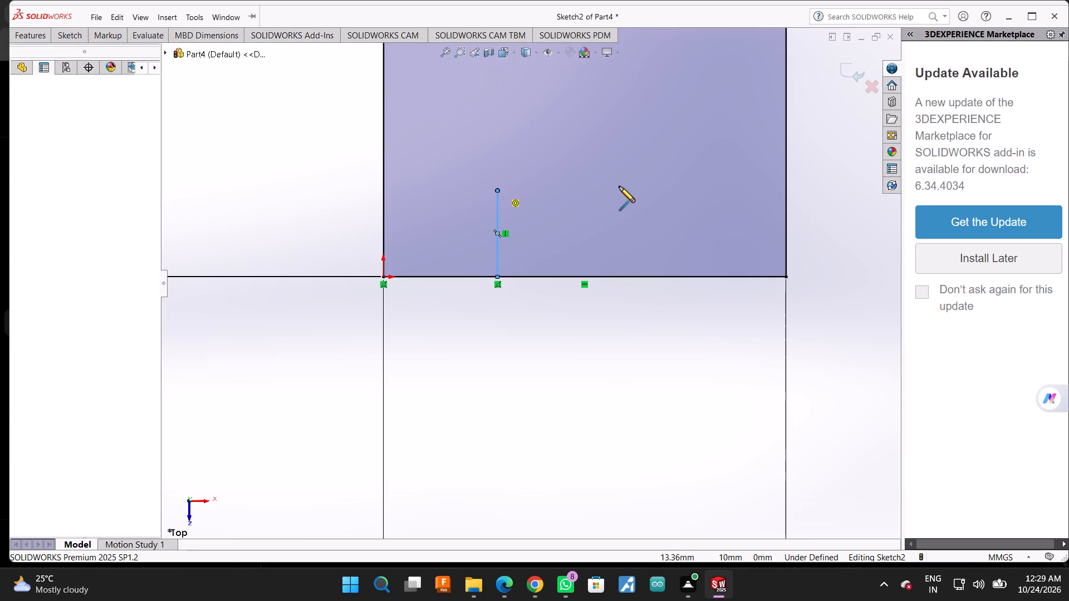
{"action": "left_click", "coordinate": [651, 190]}
{"action": "left_click", "coordinate": [654, 280]}
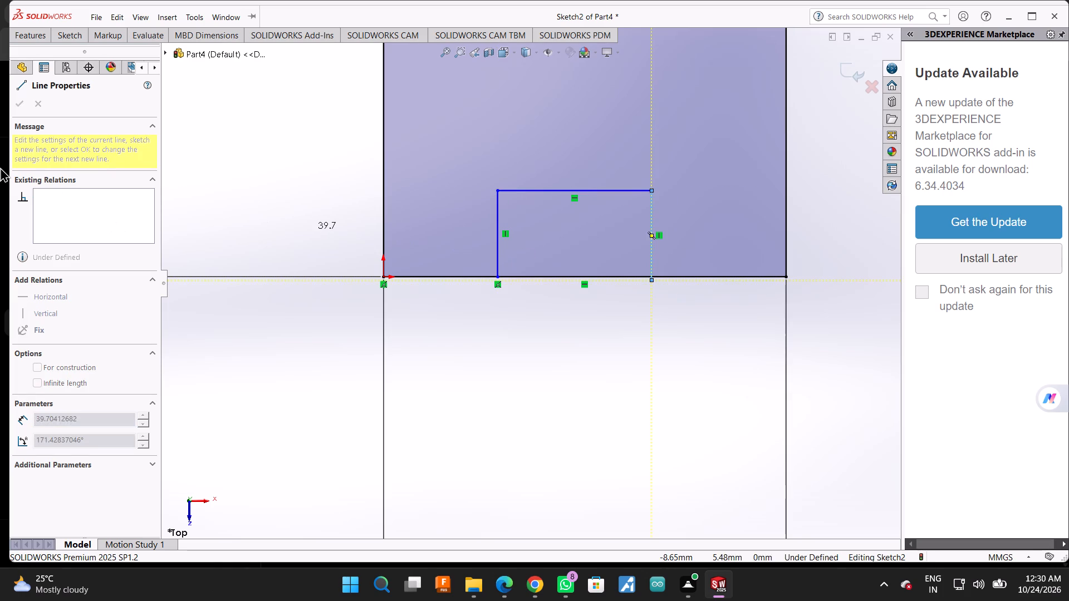
{"action": "key", "text": "ctrl+z"}
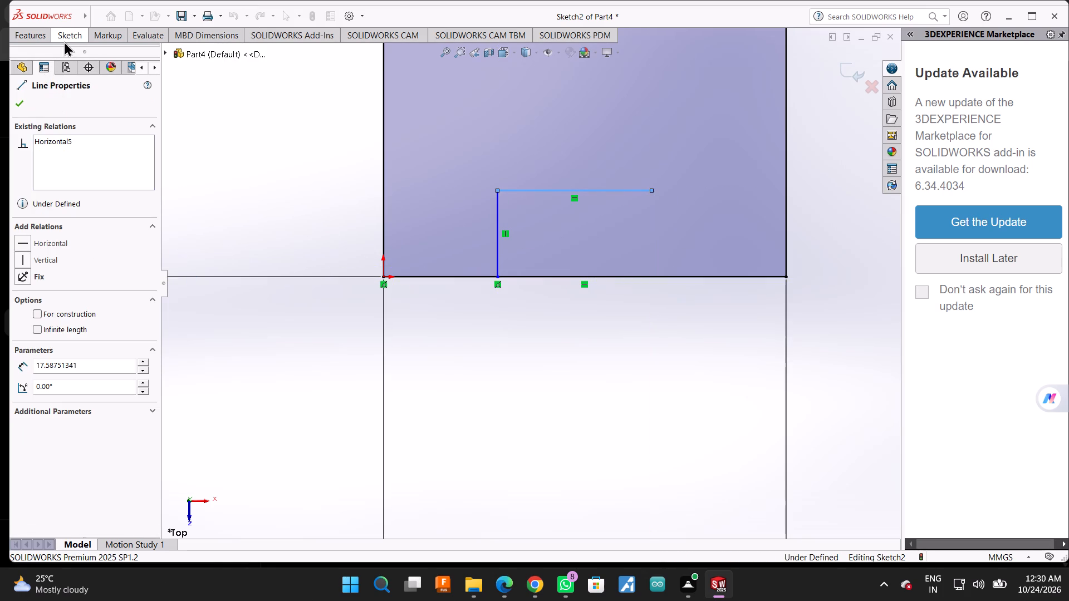
Sketch the notch's right side line about 10 mm down from the top line's free end to the rectangle's lower edge.
{"action": "left_click", "coordinate": [64, 41]}
{"action": "left_click", "coordinate": [99, 50]}
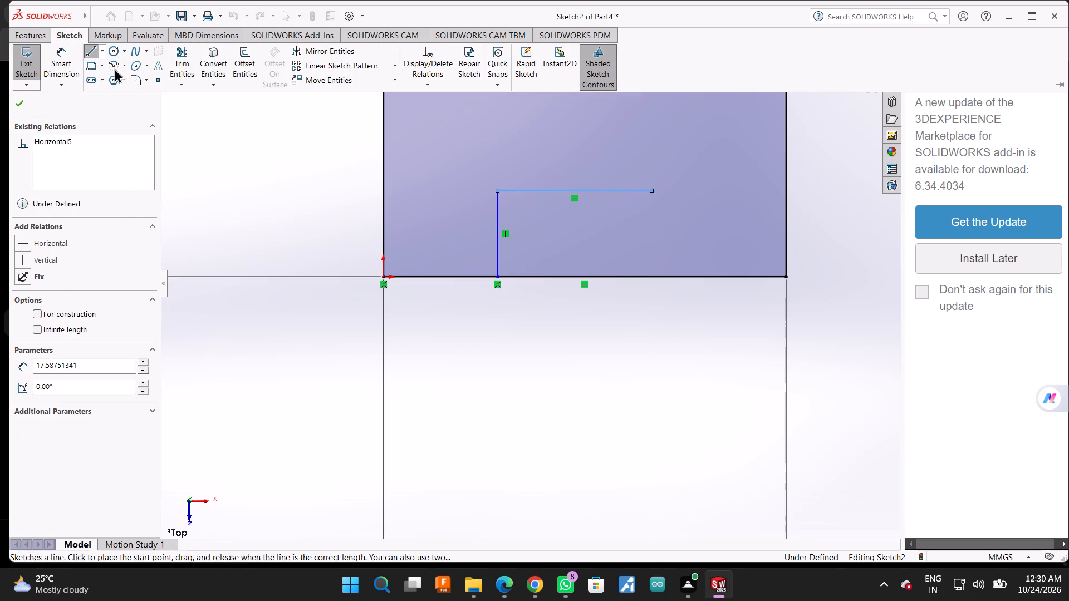
{"action": "left_click", "coordinate": [653, 190]}
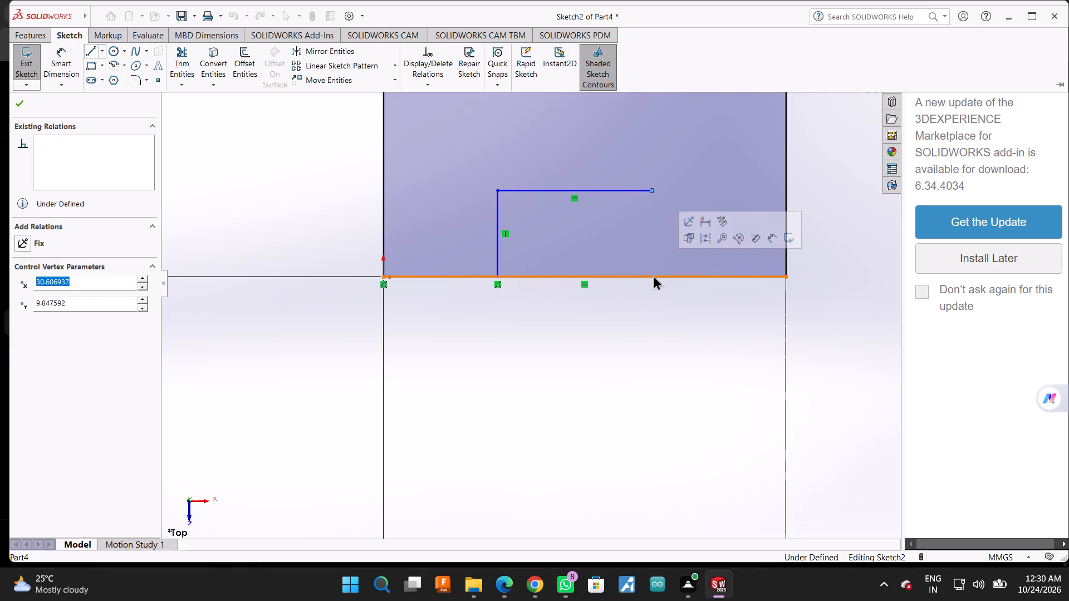
{"action": "left_click", "coordinate": [650, 188]}
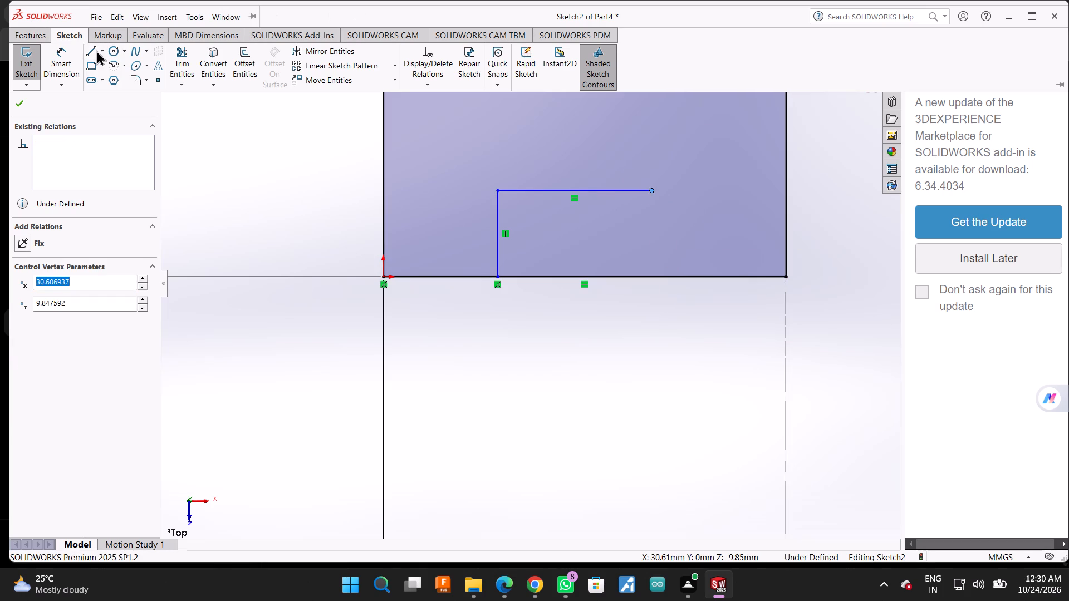
{"action": "left_click", "coordinate": [89, 49]}
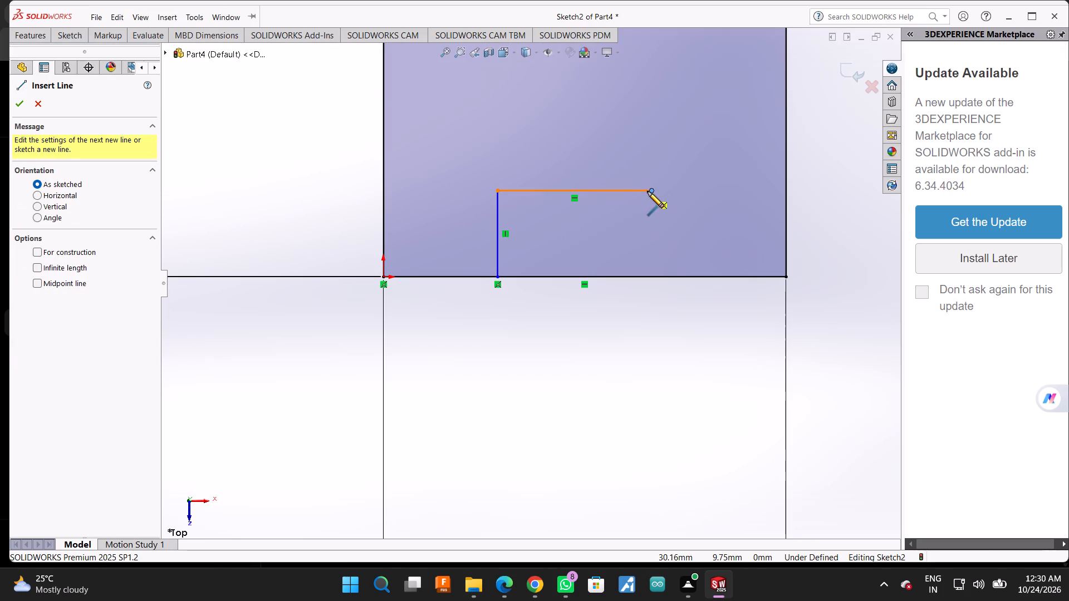
{"action": "left_click", "coordinate": [654, 191]}
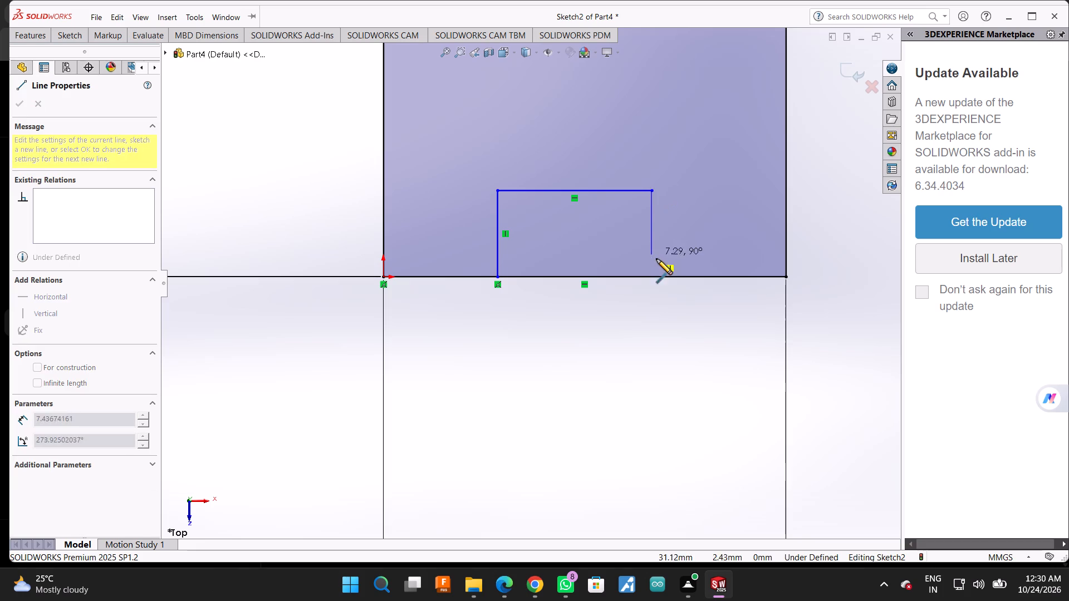
{"action": "left_click", "coordinate": [651, 274]}
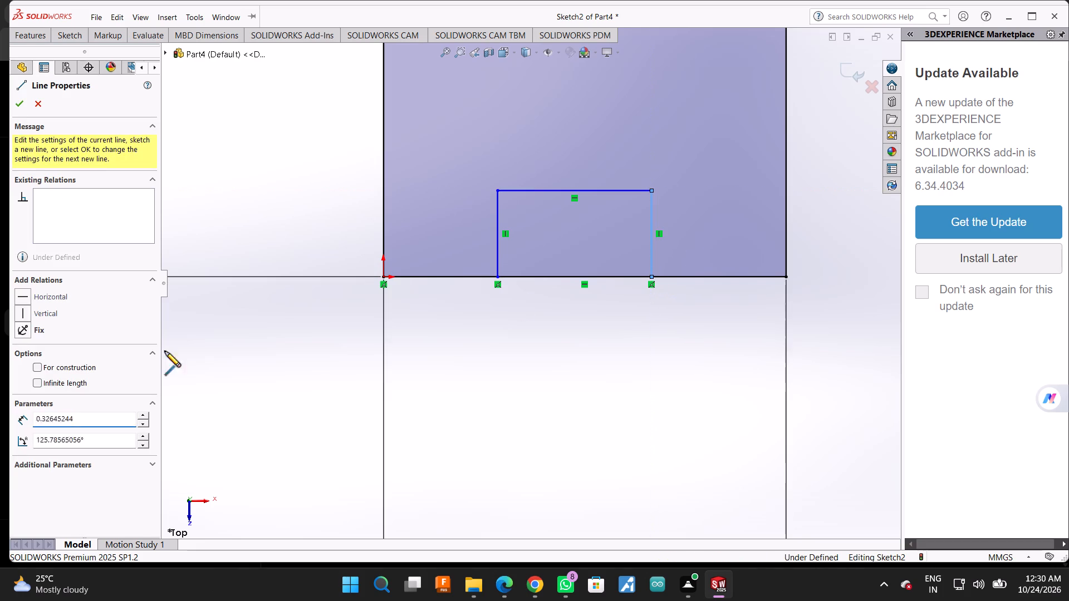
Power trim the rectangle's lower edge from the notch's right corner to its left corner.
{"action": "left_click", "coordinate": [68, 29]}
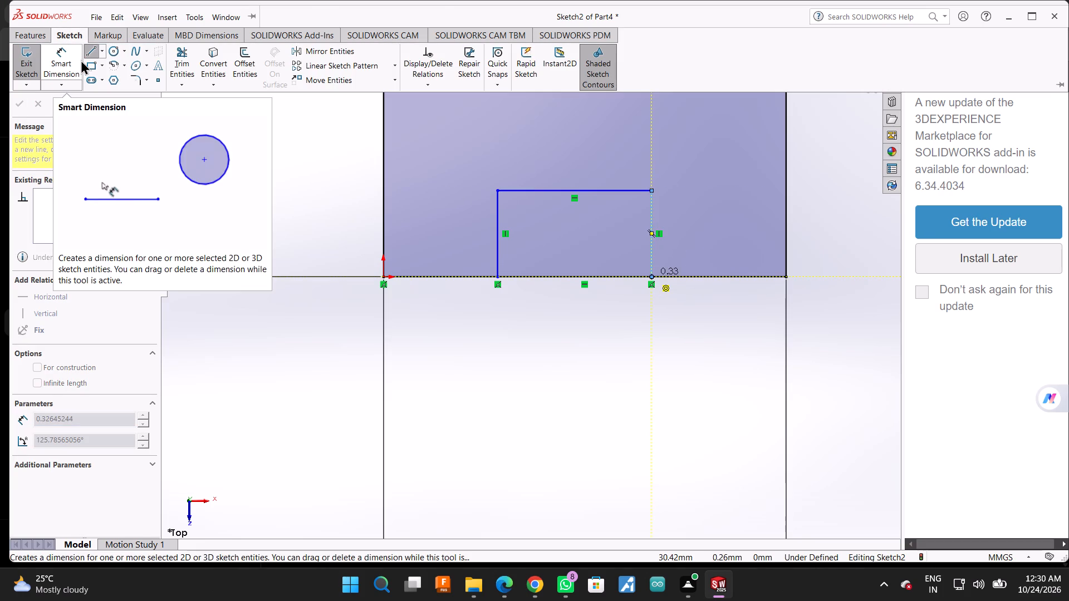
{"action": "left_click", "coordinate": [182, 60]}
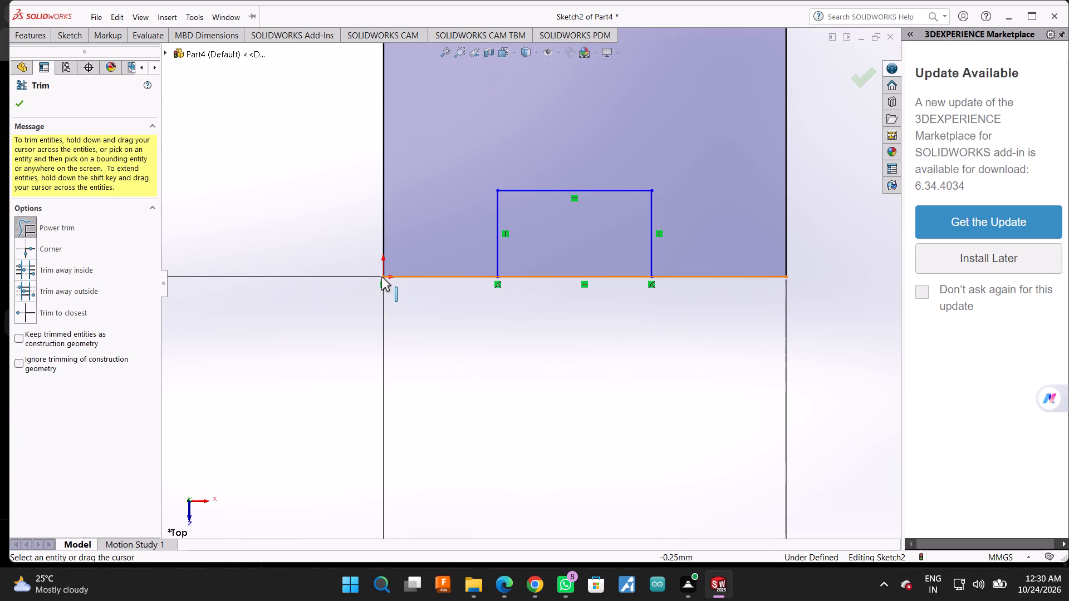
{"action": "left_click", "coordinate": [649, 277]}
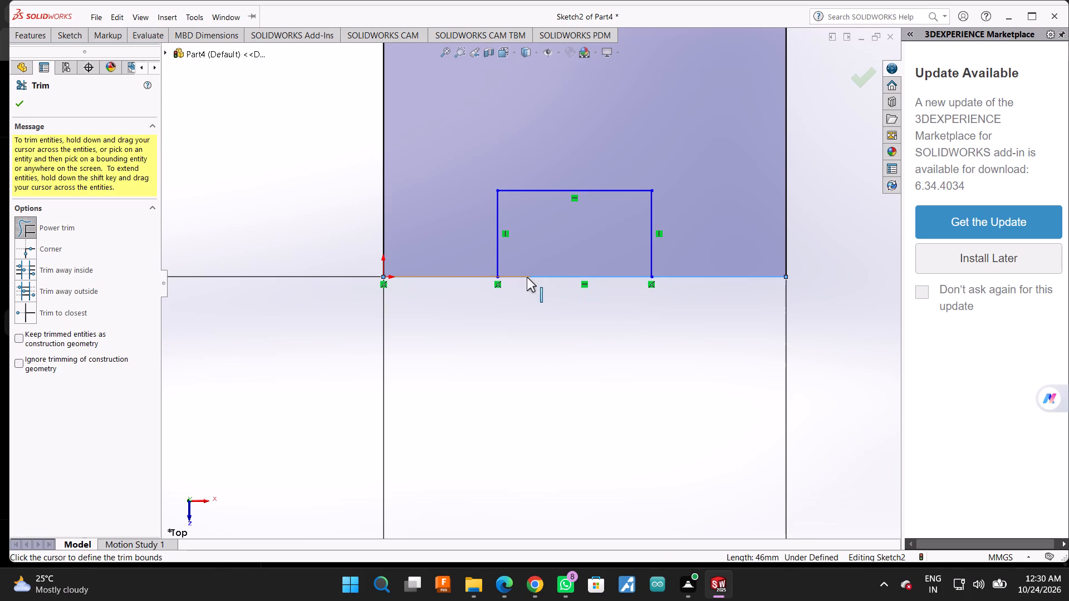
{"action": "left_click", "coordinate": [499, 277]}
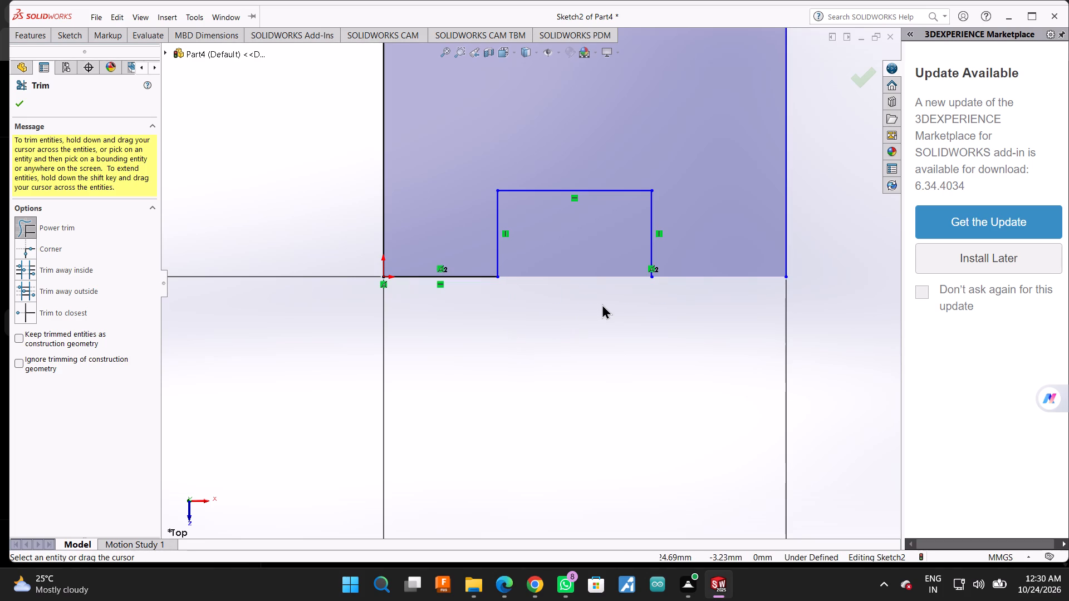
Sketch a horizontal line about 15 mm long from the notch's lower right end to the rectangle's lower right corner.
{"action": "left_click", "coordinate": [58, 36]}
{"action": "left_click", "coordinate": [88, 49]}
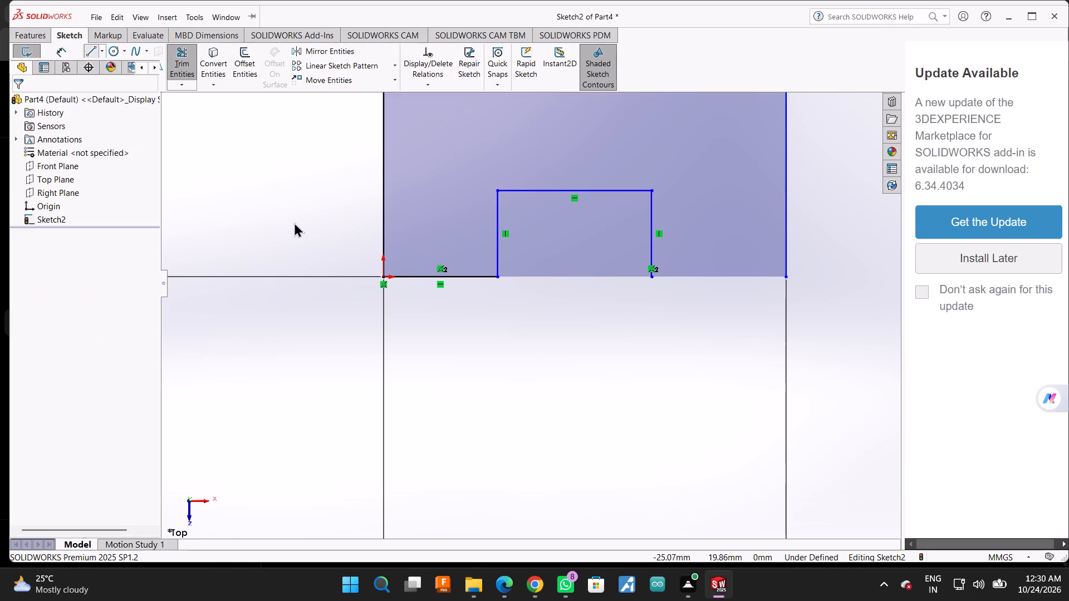
{"action": "left_click", "coordinate": [651, 279]}
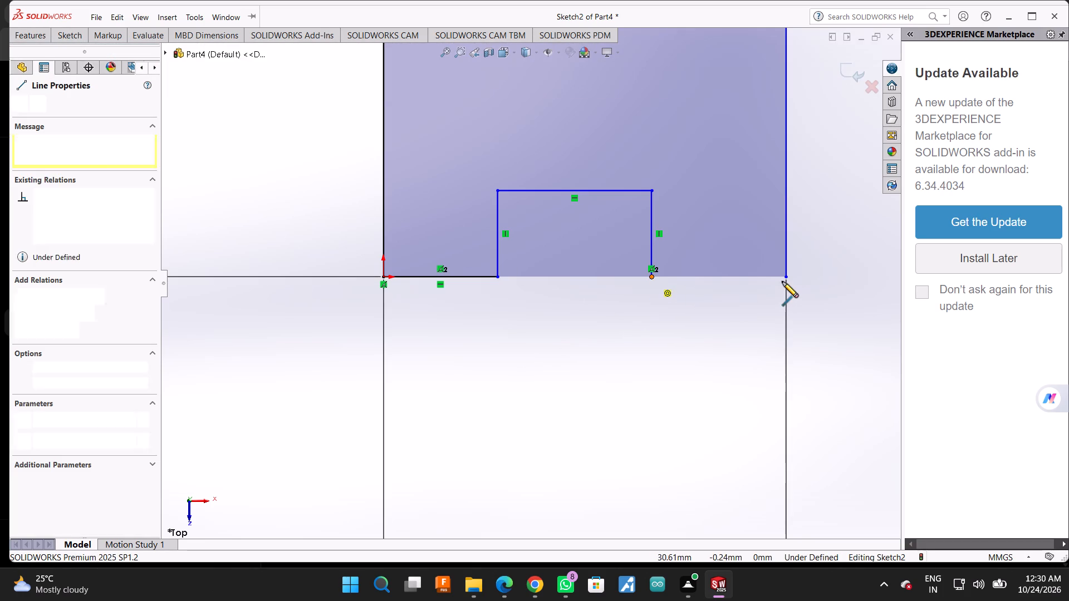
{"action": "left_click", "coordinate": [786, 277]}
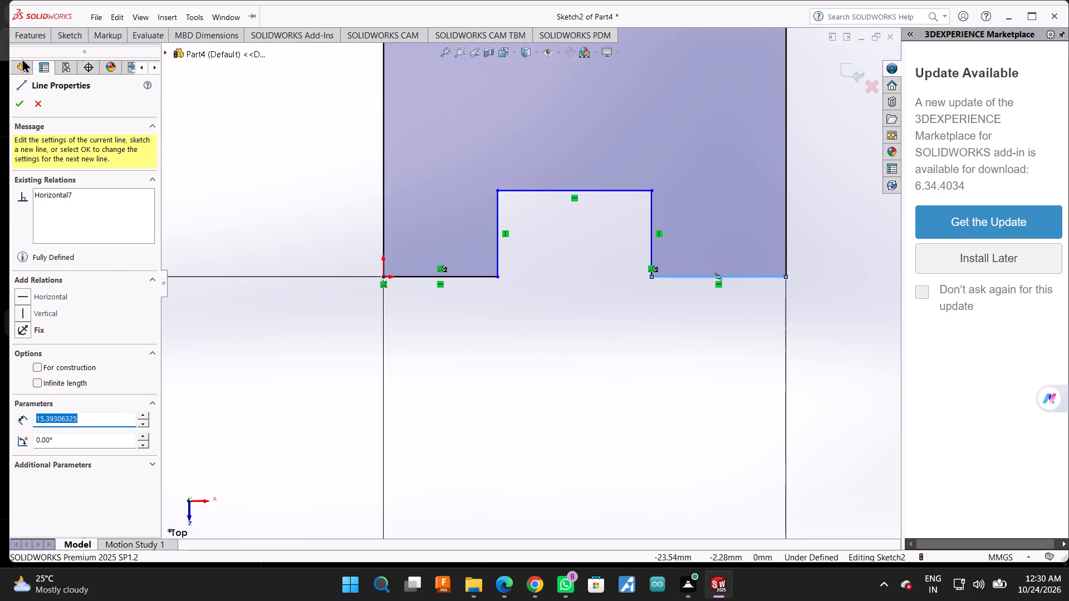
Dimension the lower edge segment left of the notch to 13.5 mm.
{"action": "left_click", "coordinate": [78, 41]}
{"action": "left_click", "coordinate": [68, 53]}
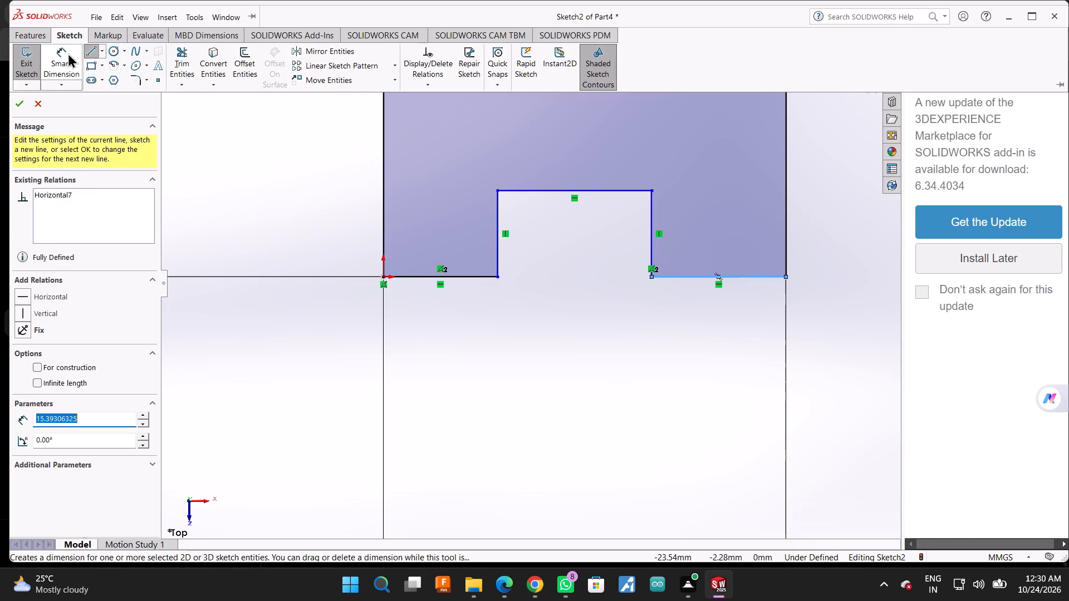
{"action": "left_click", "coordinate": [414, 278]}
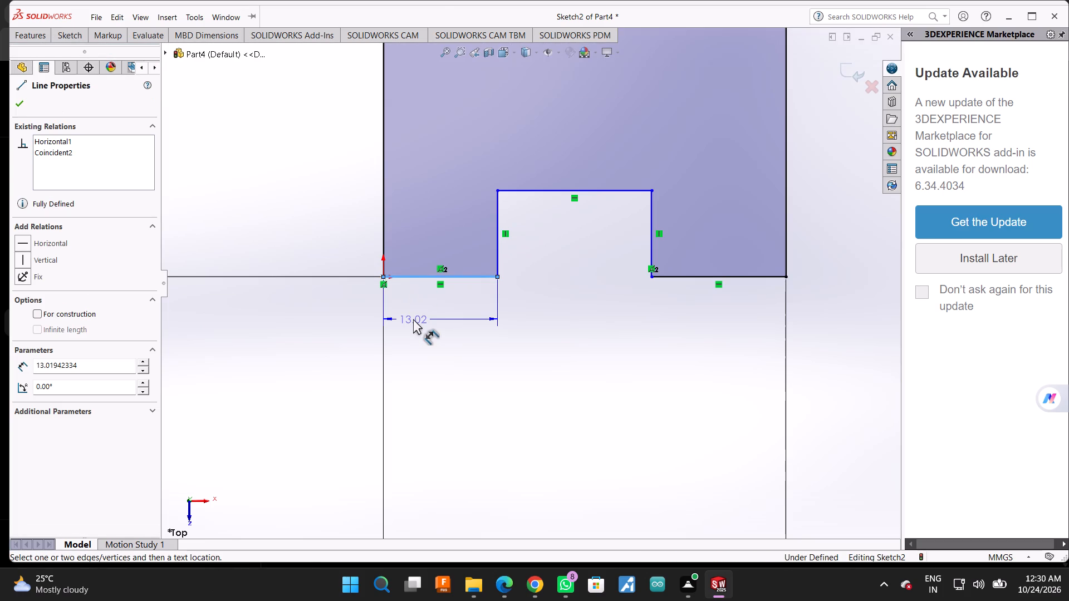
{"action": "left_click", "coordinate": [413, 319]}
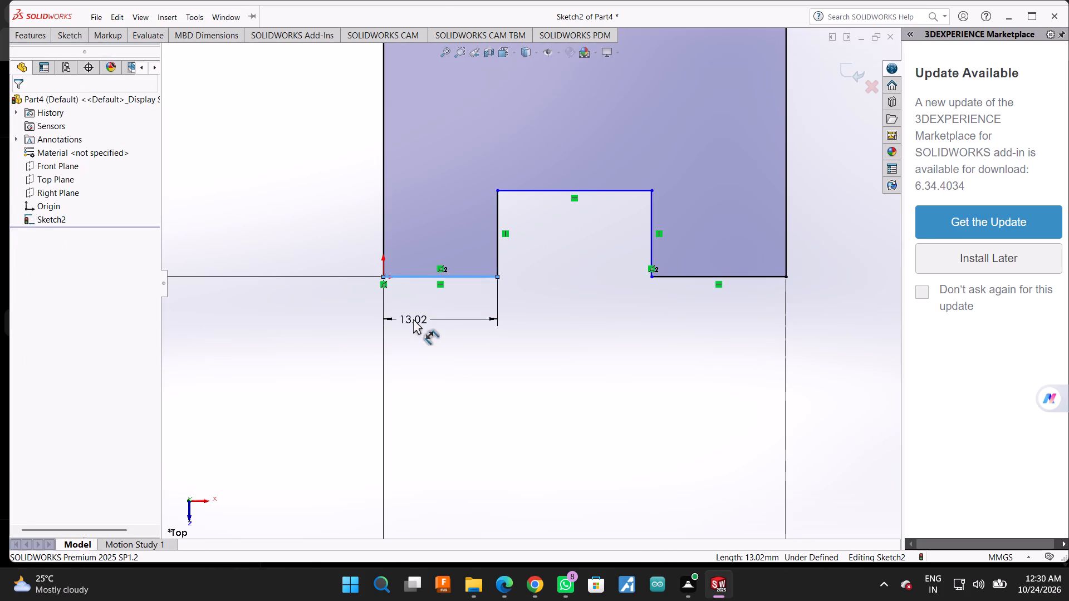
{"action": "key", "text": "1"}
{"action": "type", "text": "3.5"}
{"action": "key", "text": "Return"}
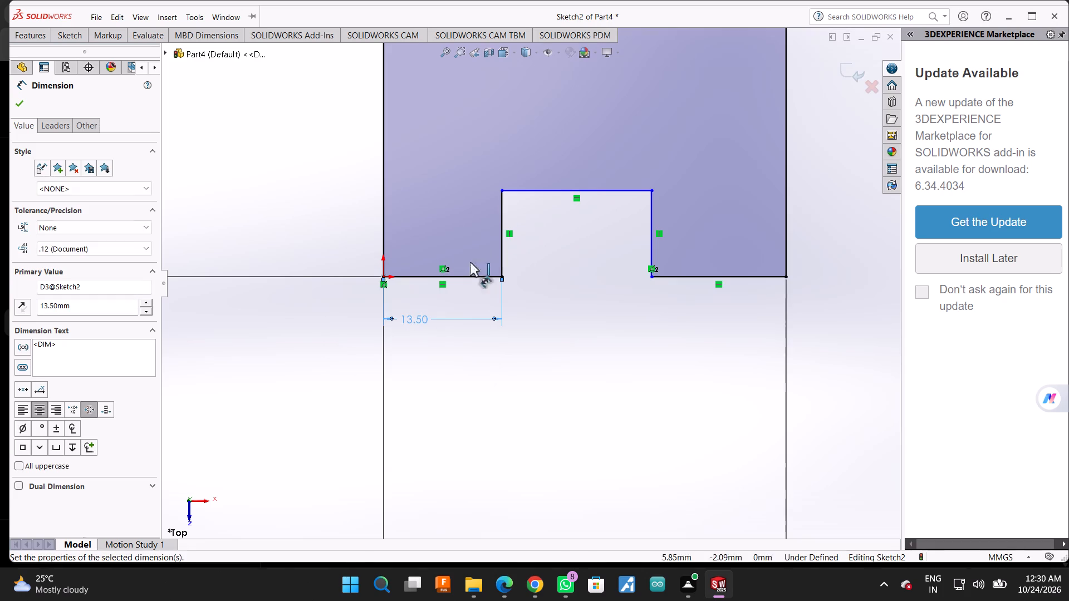
Dimension the notch's top line to 19 mm.
{"action": "left_click", "coordinate": [568, 188]}
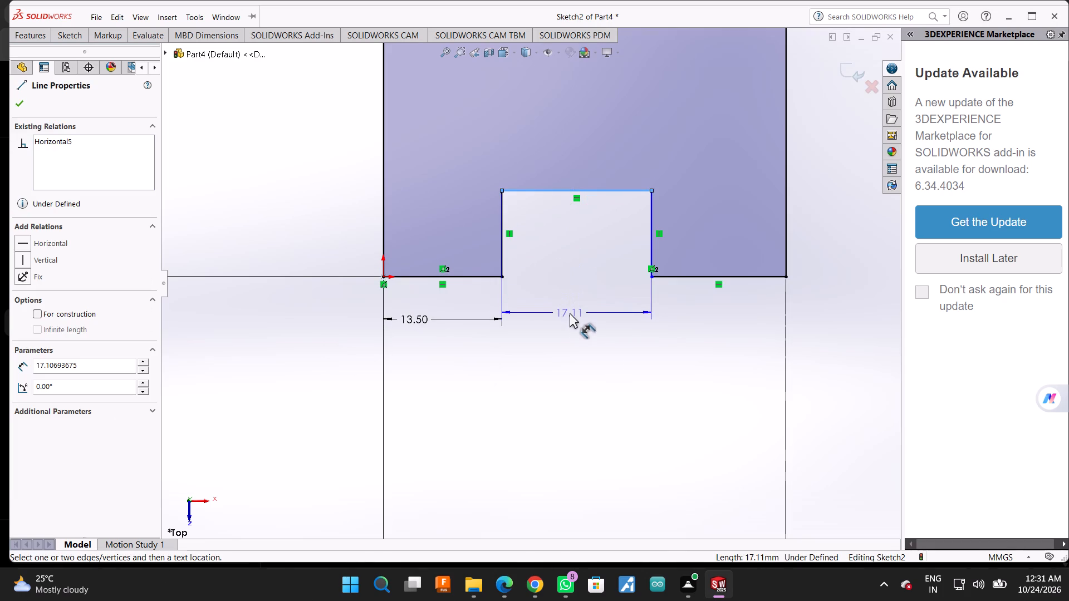
{"action": "left_click", "coordinate": [570, 318]}
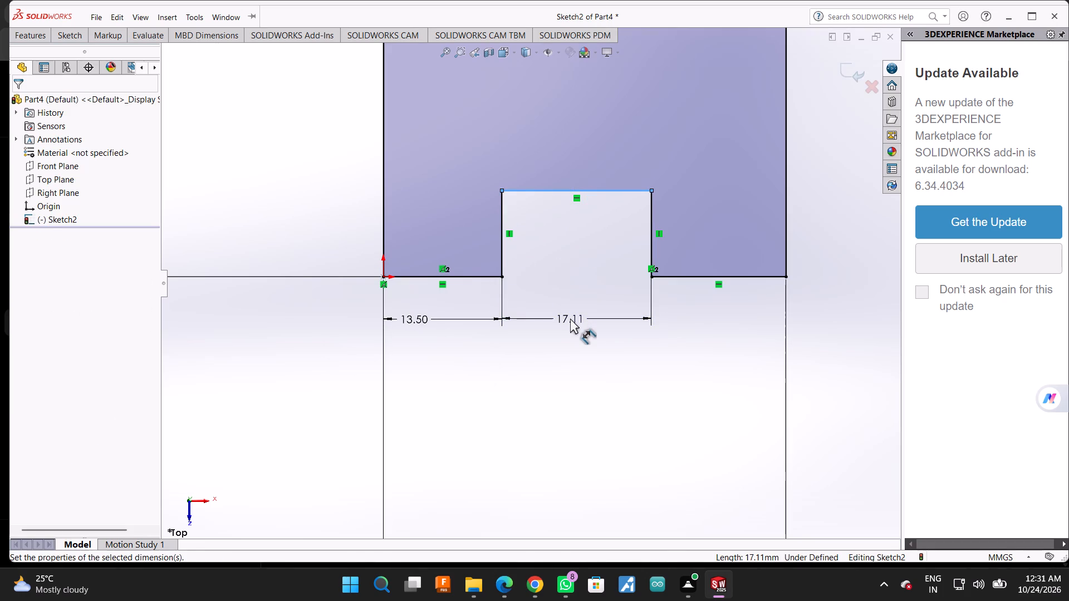
{"action": "type", "text": "19"}
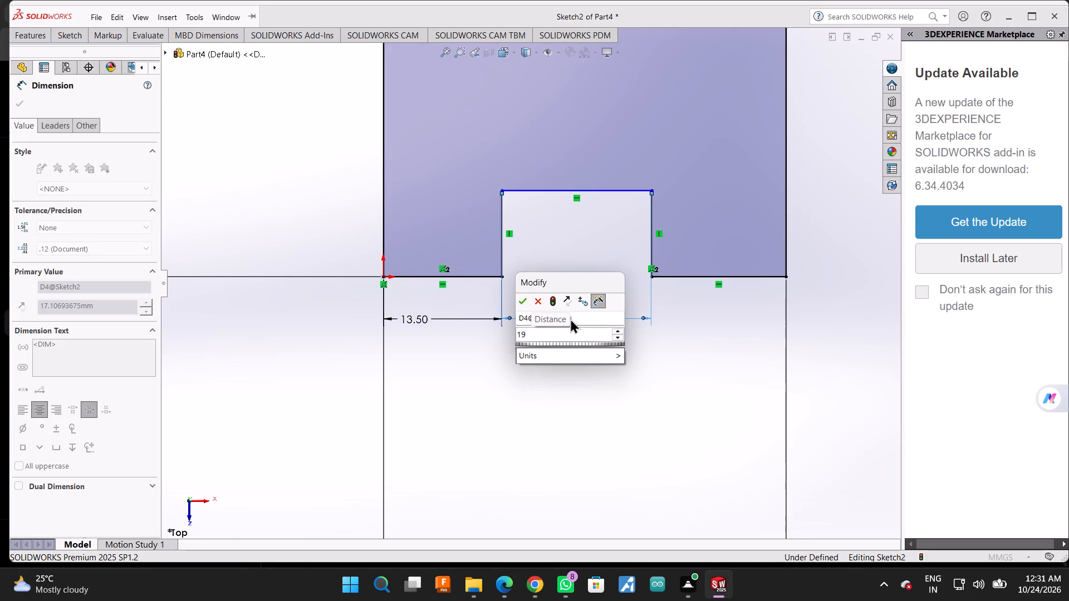
{"action": "key", "text": "Return"}
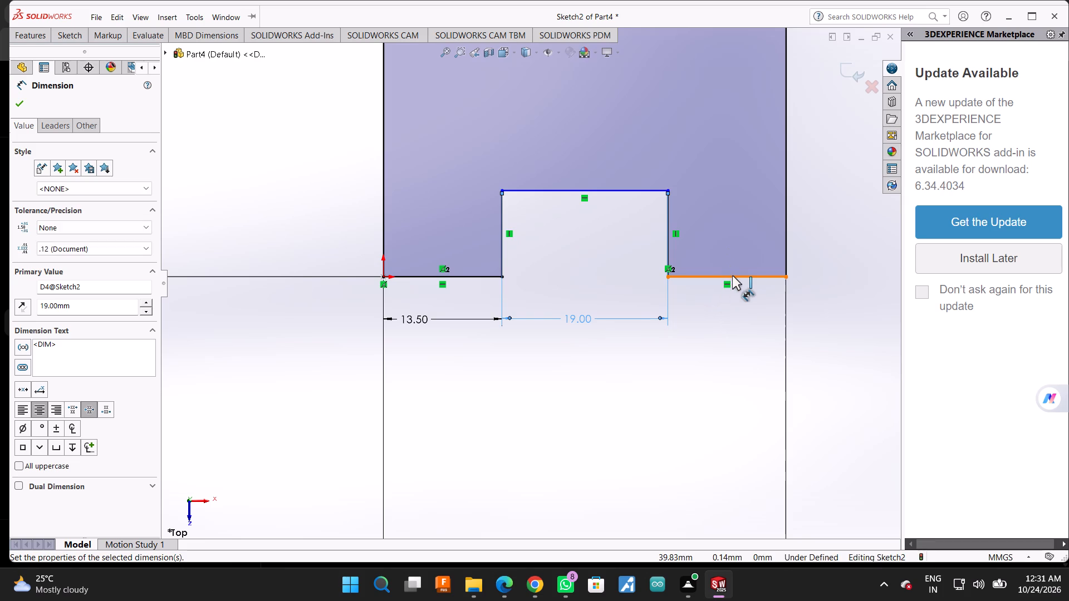
Add a driven length dimension to the lower edge segment right of the notch.
{"action": "left_click", "coordinate": [732, 275]}
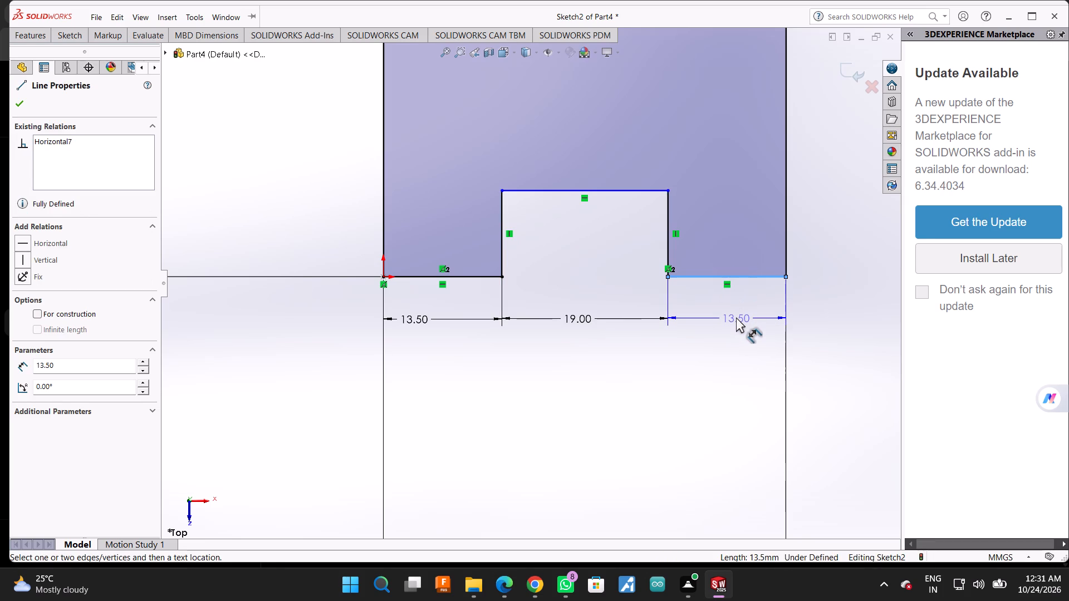
{"action": "left_click", "coordinate": [736, 317]}
{"action": "left_click", "coordinate": [625, 282]}
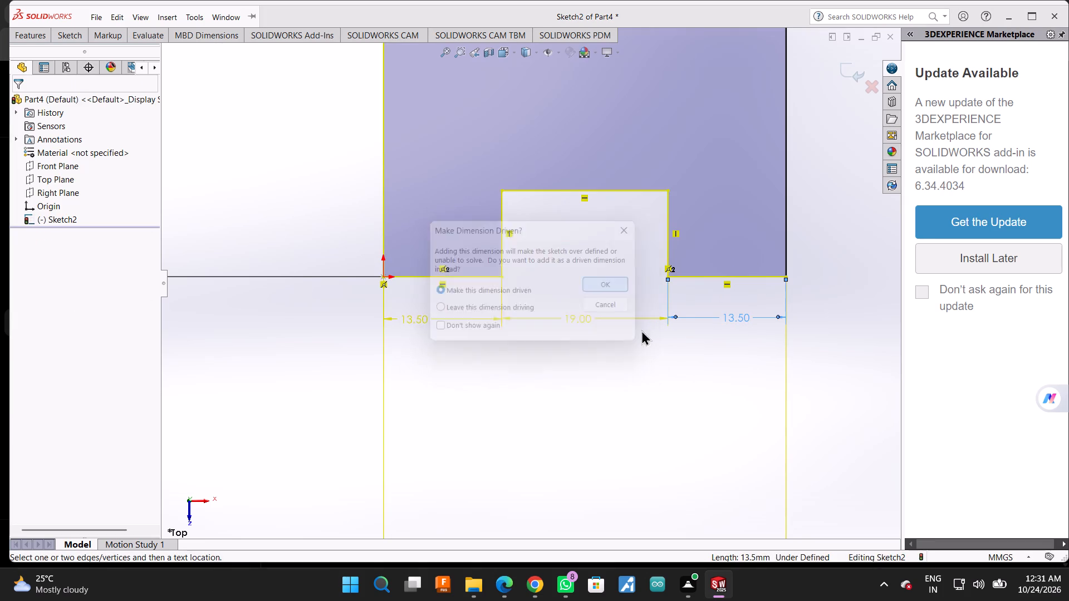
{"action": "scroll", "coordinate": [657, 357], "scroll_direction": "up", "scroll_amount": 12}
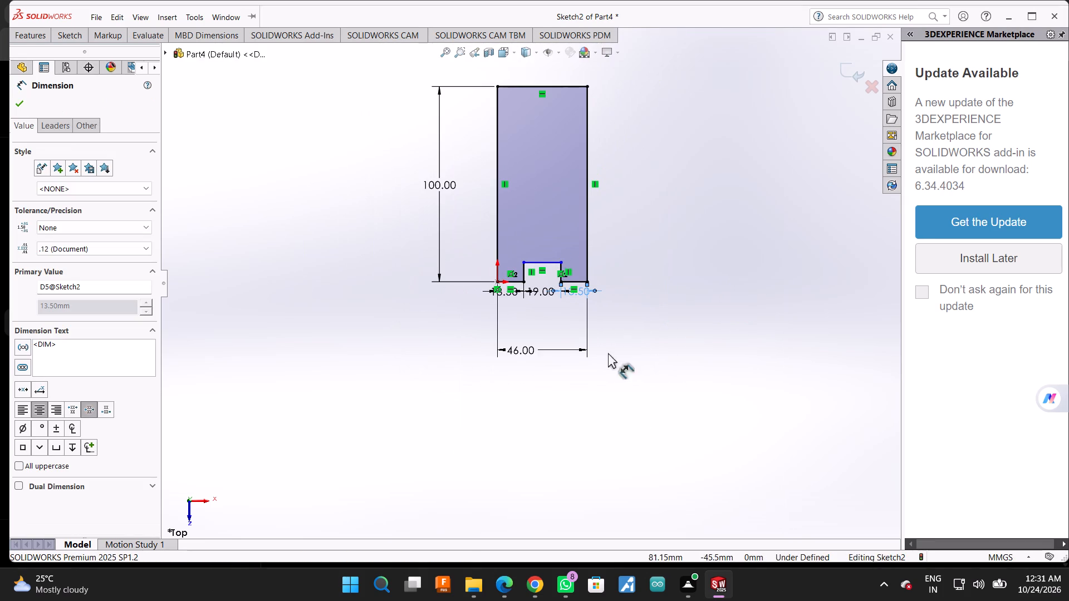
{"action": "left_click", "coordinate": [14, 110]}
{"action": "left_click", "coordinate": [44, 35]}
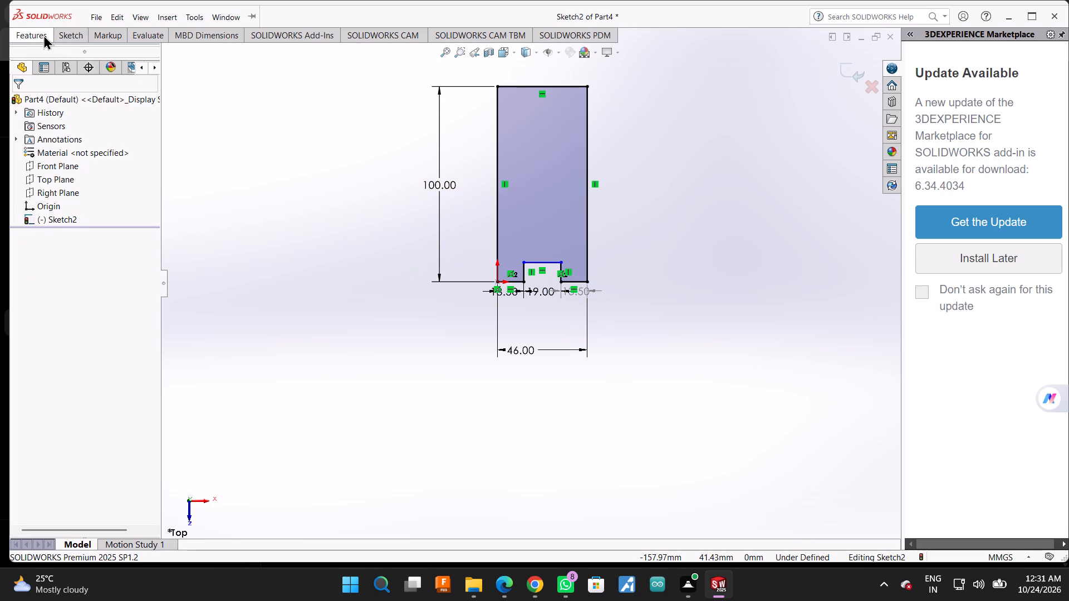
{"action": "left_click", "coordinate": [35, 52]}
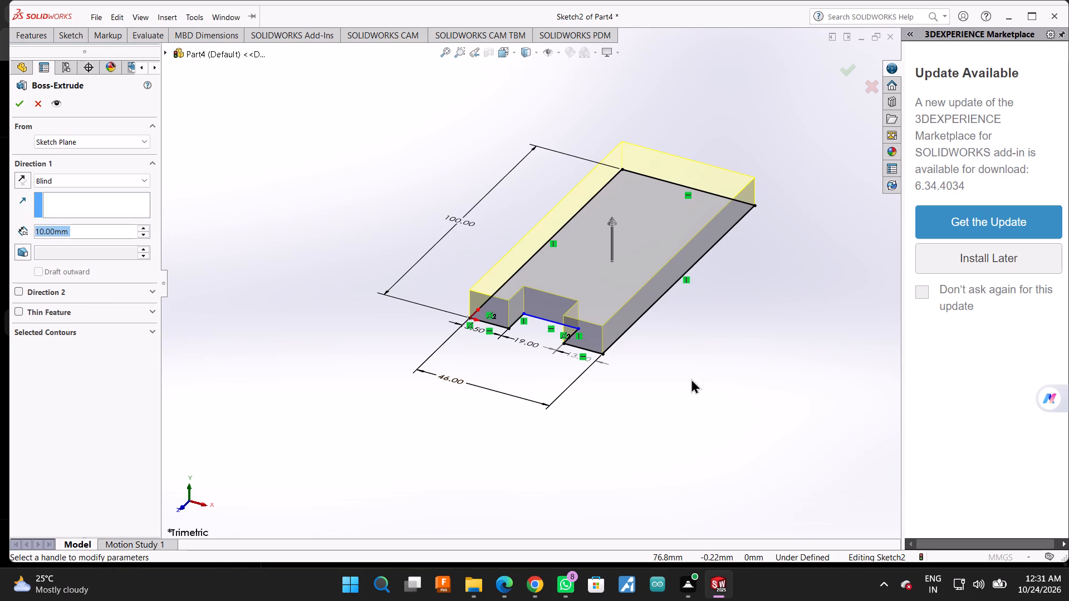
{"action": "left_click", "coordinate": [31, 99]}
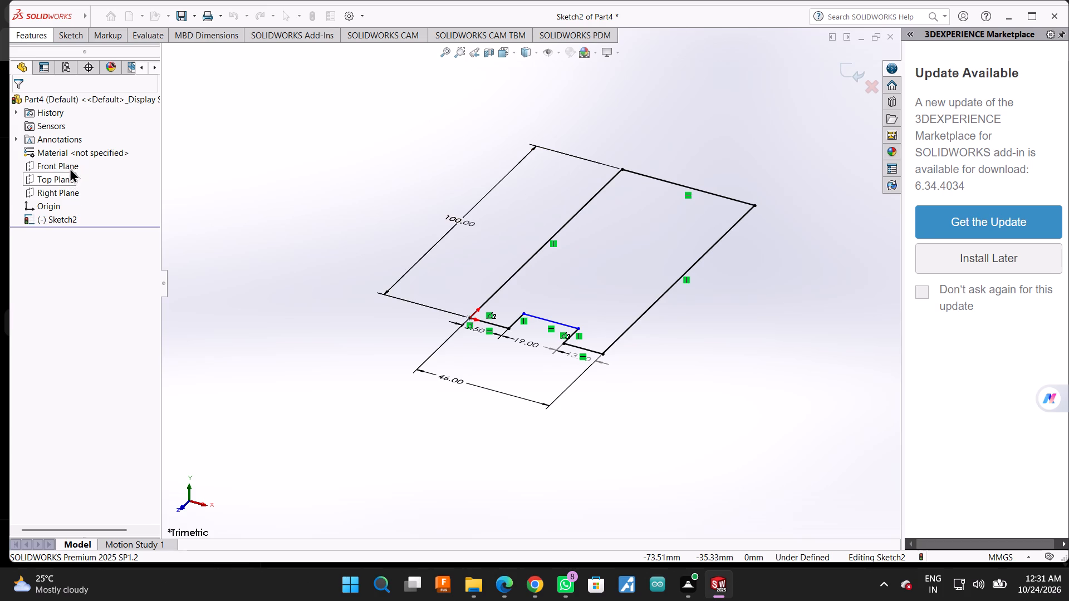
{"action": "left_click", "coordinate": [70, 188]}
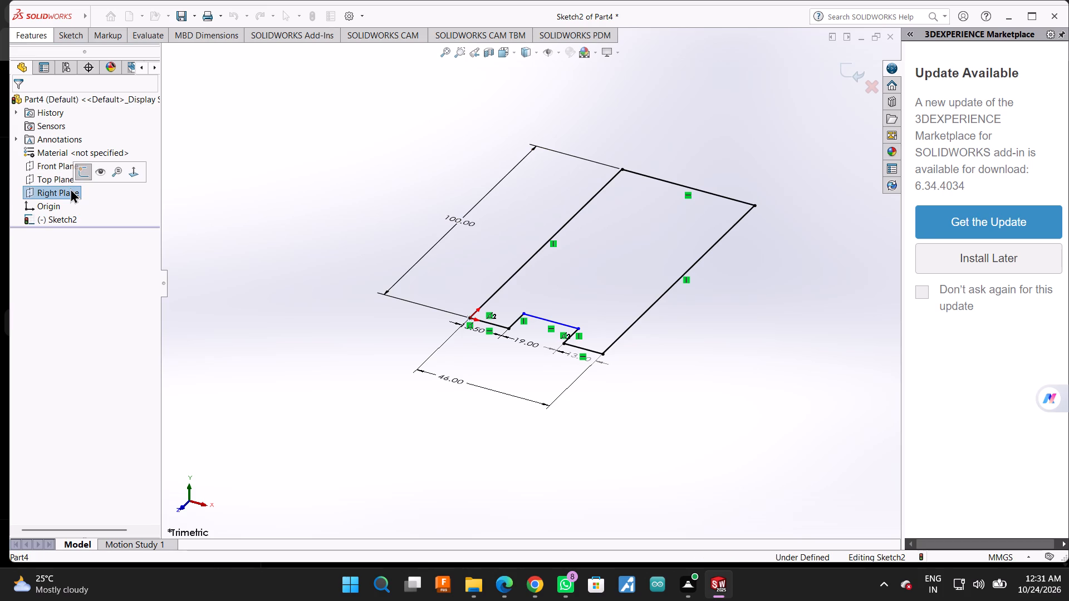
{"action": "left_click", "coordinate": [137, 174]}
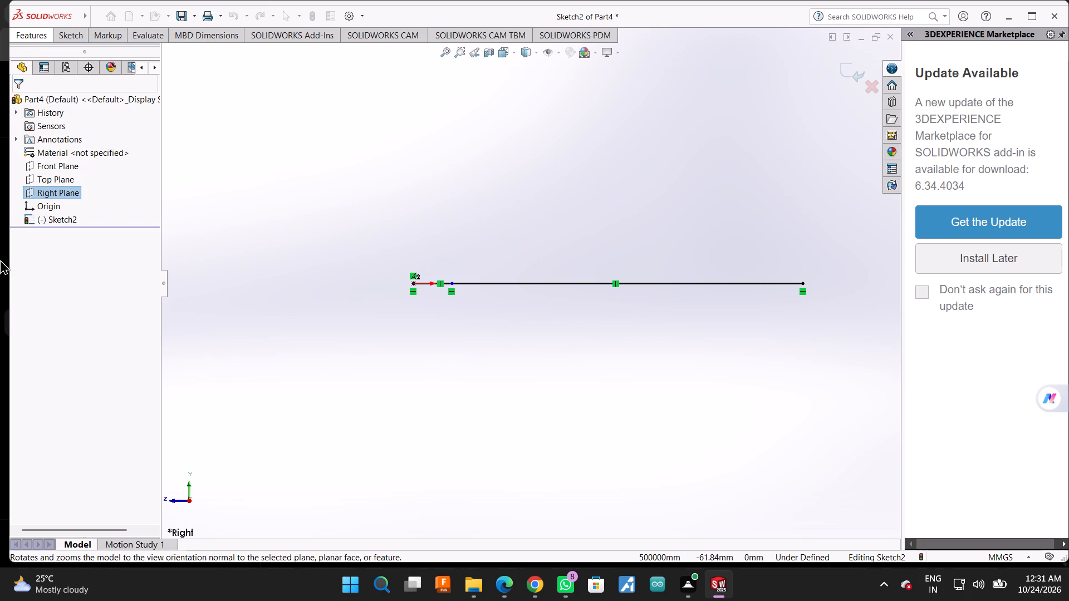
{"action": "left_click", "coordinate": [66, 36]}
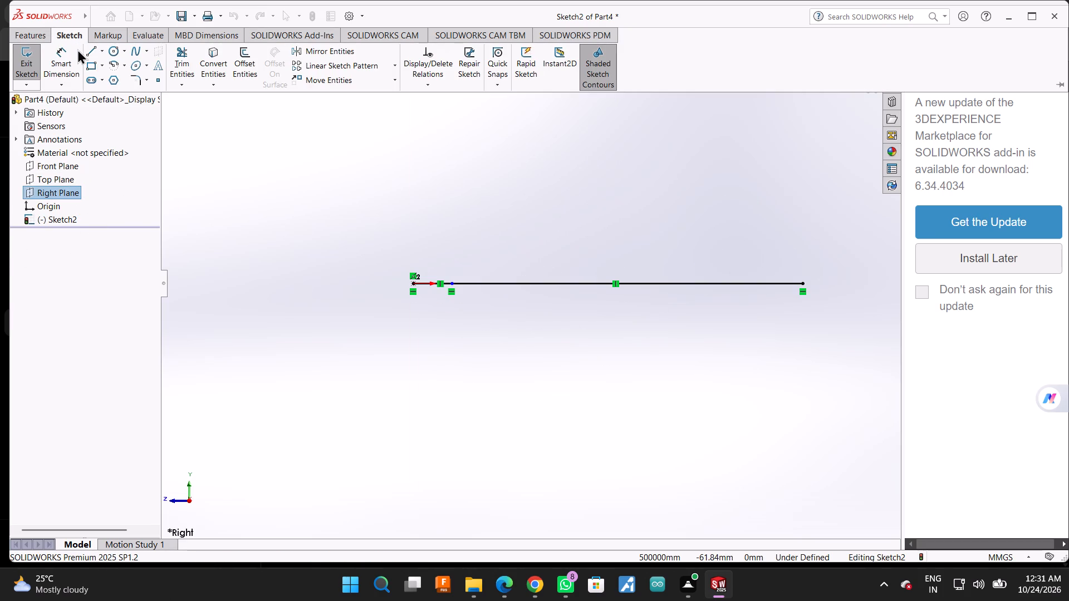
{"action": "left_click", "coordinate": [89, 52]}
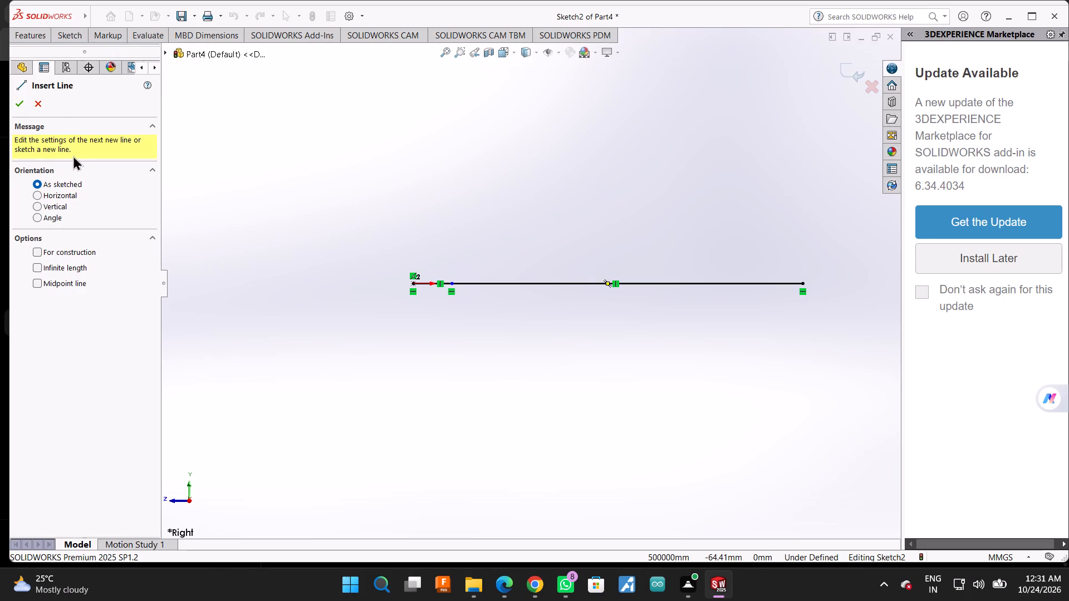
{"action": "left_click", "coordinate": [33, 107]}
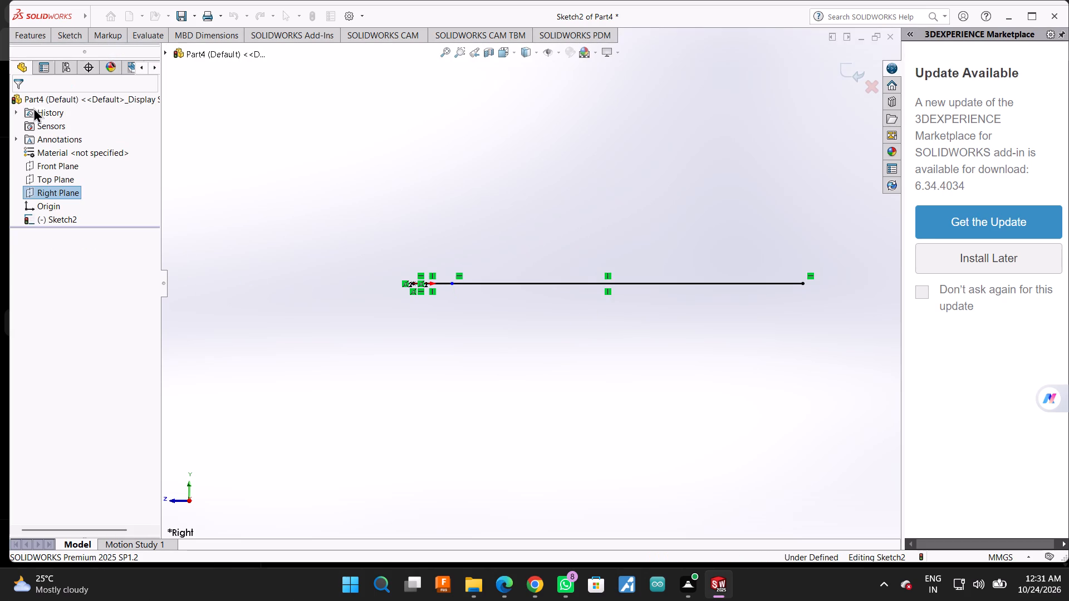
Extrude the notched profile as a blind boss 15 mm deep from the sketch plane.
{"action": "left_click", "coordinate": [32, 36]}
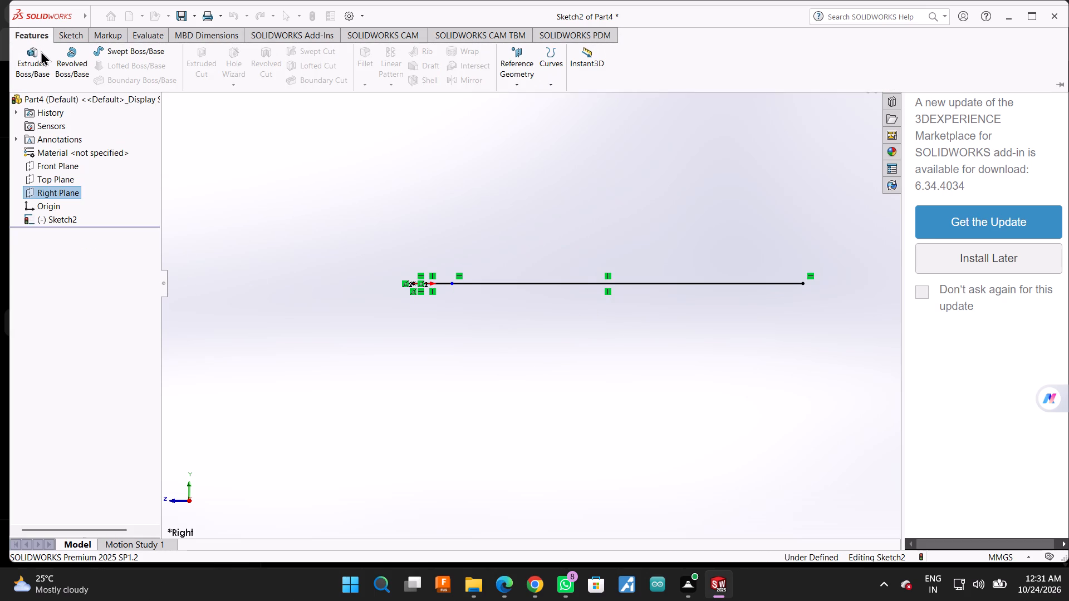
{"action": "left_click", "coordinate": [41, 51]}
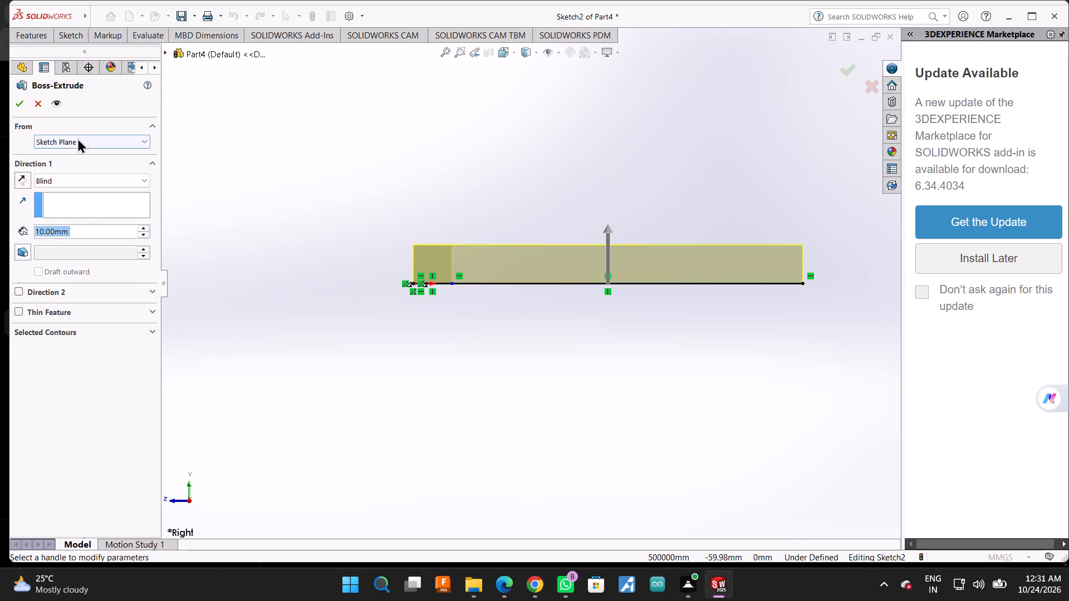
{"action": "left_click", "coordinate": [42, 233]}
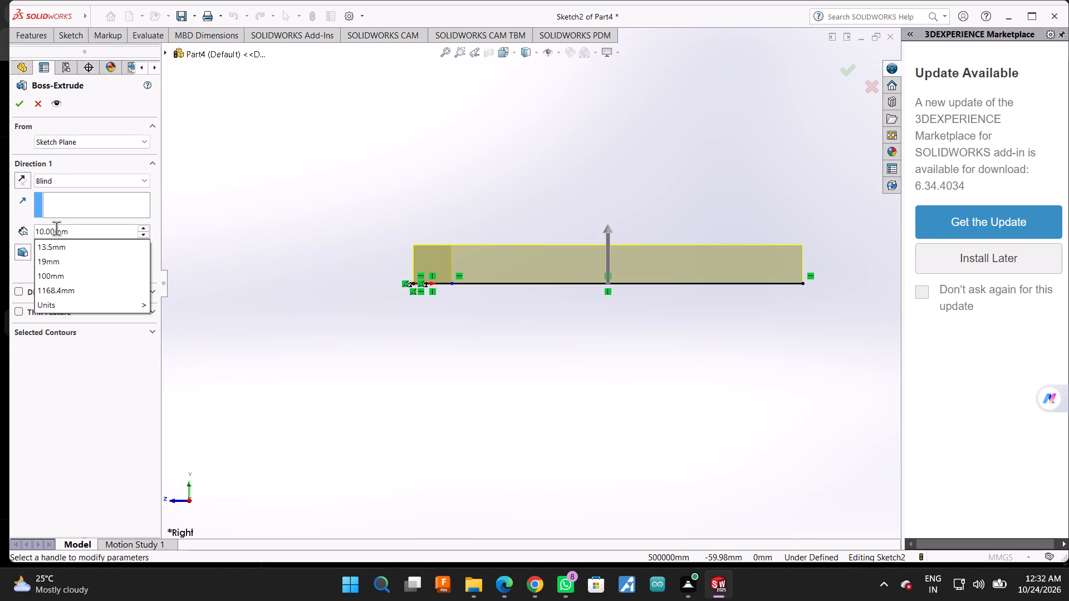
{"action": "key", "text": "BackSpace"}
{"action": "key", "text": "5"}
{"action": "key", "text": "Return"}
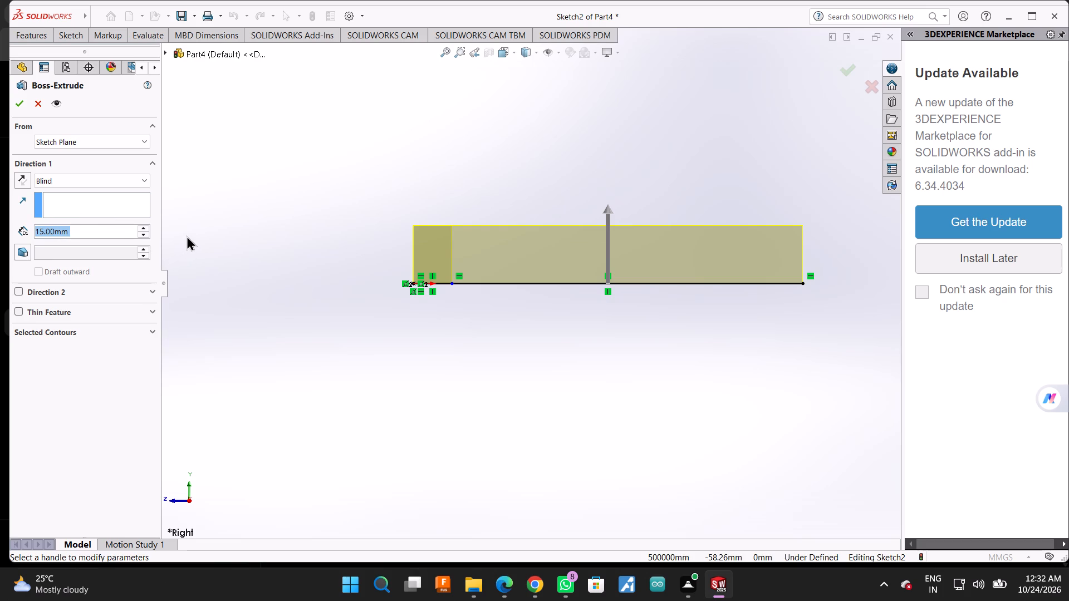
{"action": "left_click", "coordinate": [18, 106]}
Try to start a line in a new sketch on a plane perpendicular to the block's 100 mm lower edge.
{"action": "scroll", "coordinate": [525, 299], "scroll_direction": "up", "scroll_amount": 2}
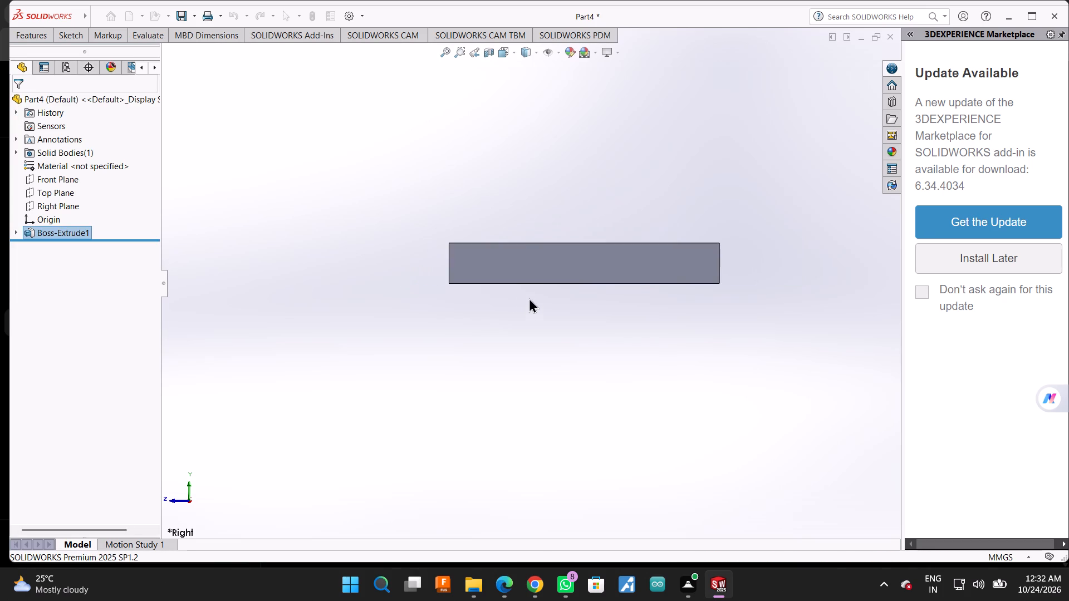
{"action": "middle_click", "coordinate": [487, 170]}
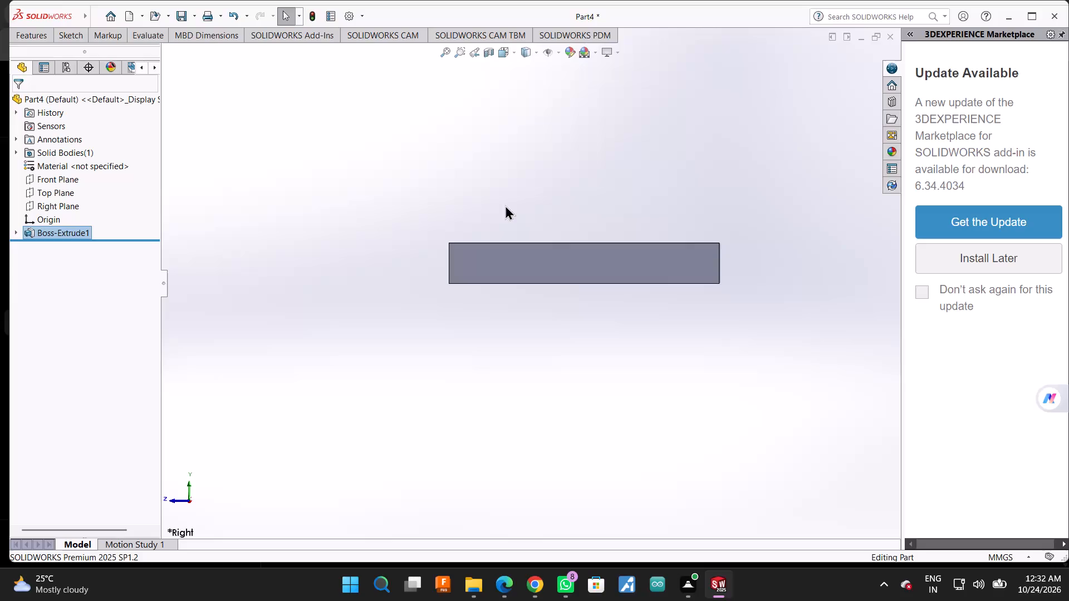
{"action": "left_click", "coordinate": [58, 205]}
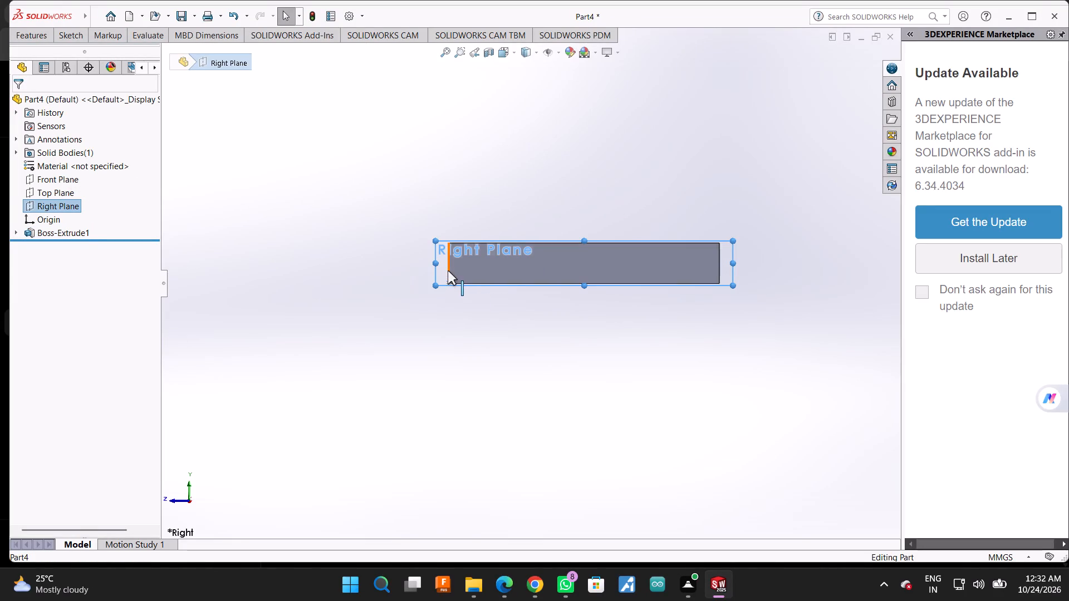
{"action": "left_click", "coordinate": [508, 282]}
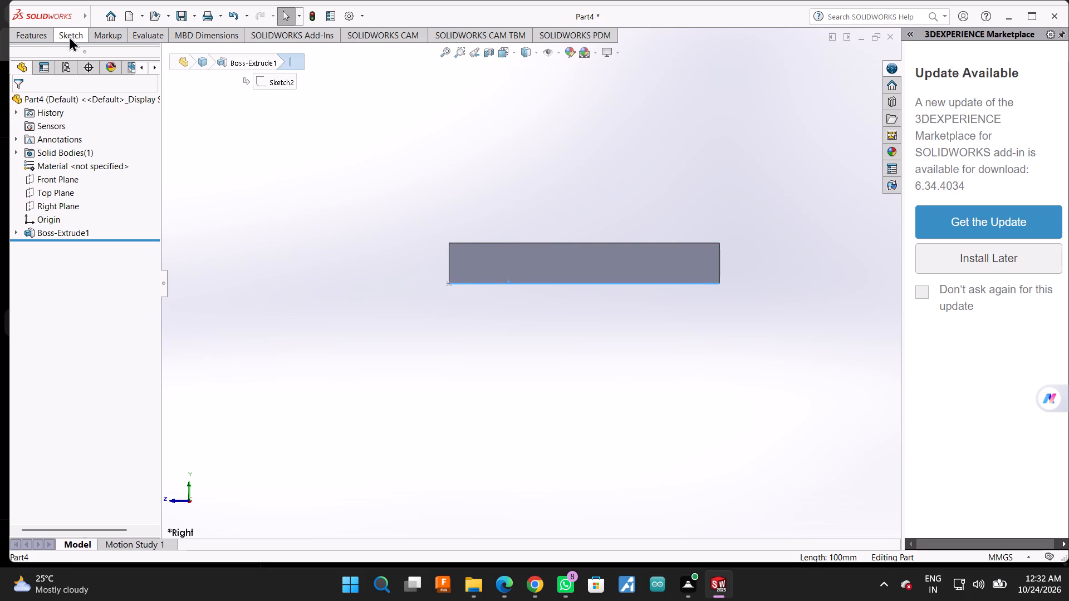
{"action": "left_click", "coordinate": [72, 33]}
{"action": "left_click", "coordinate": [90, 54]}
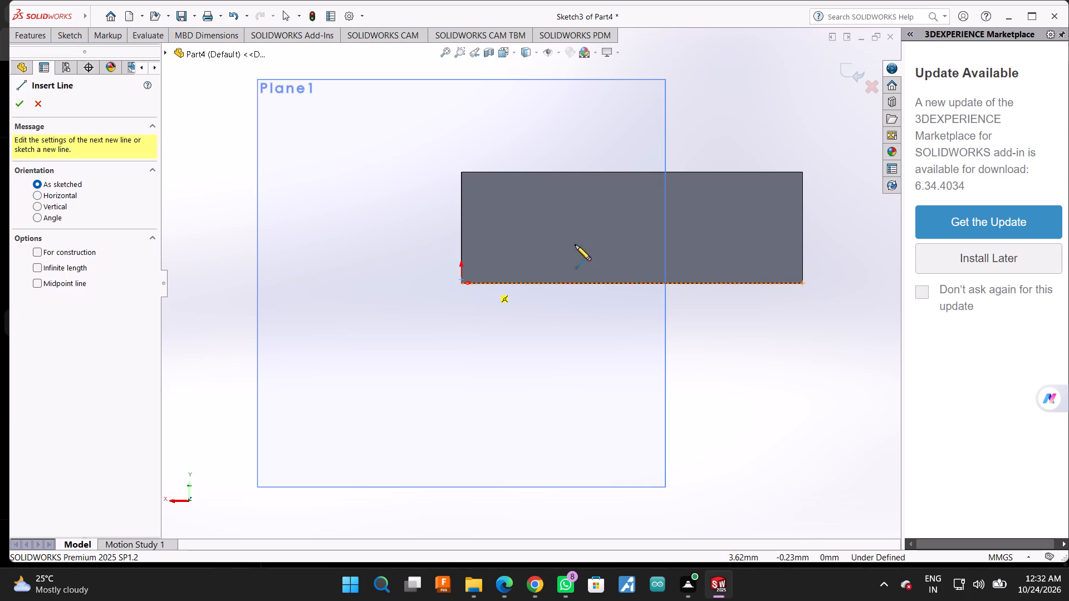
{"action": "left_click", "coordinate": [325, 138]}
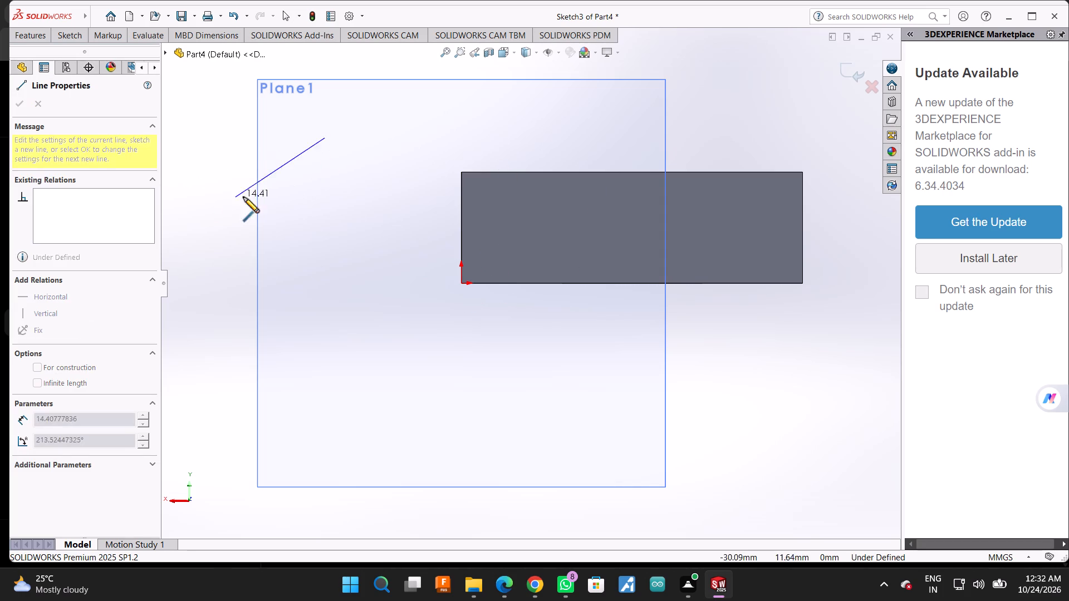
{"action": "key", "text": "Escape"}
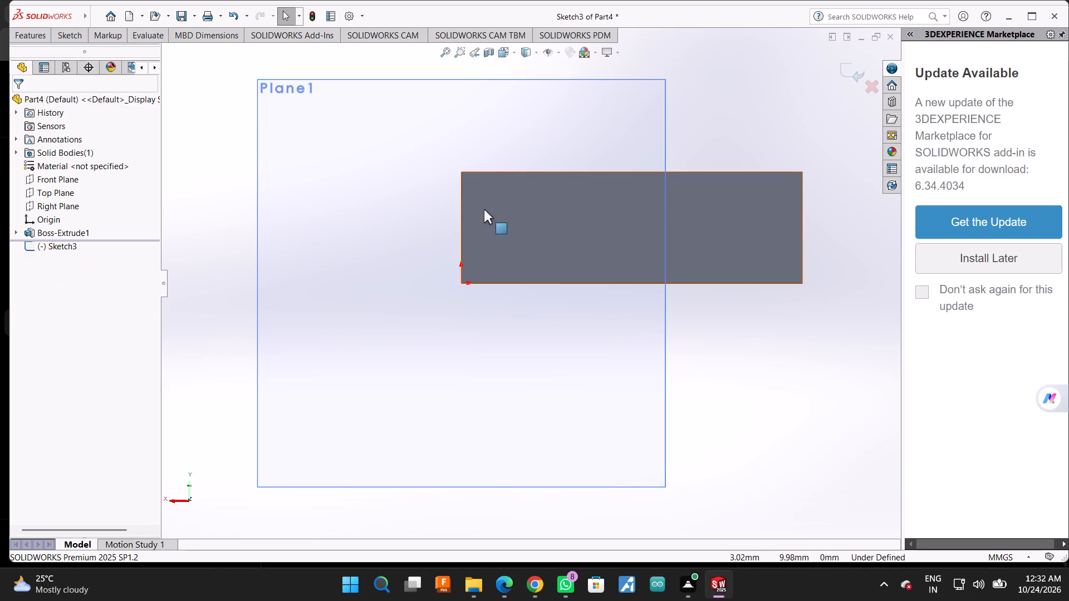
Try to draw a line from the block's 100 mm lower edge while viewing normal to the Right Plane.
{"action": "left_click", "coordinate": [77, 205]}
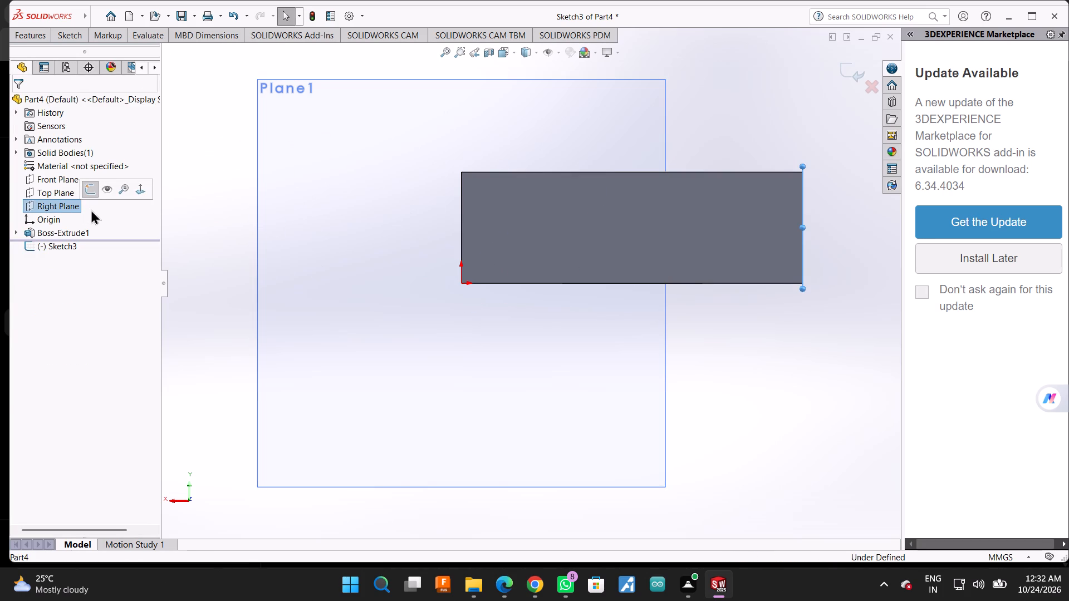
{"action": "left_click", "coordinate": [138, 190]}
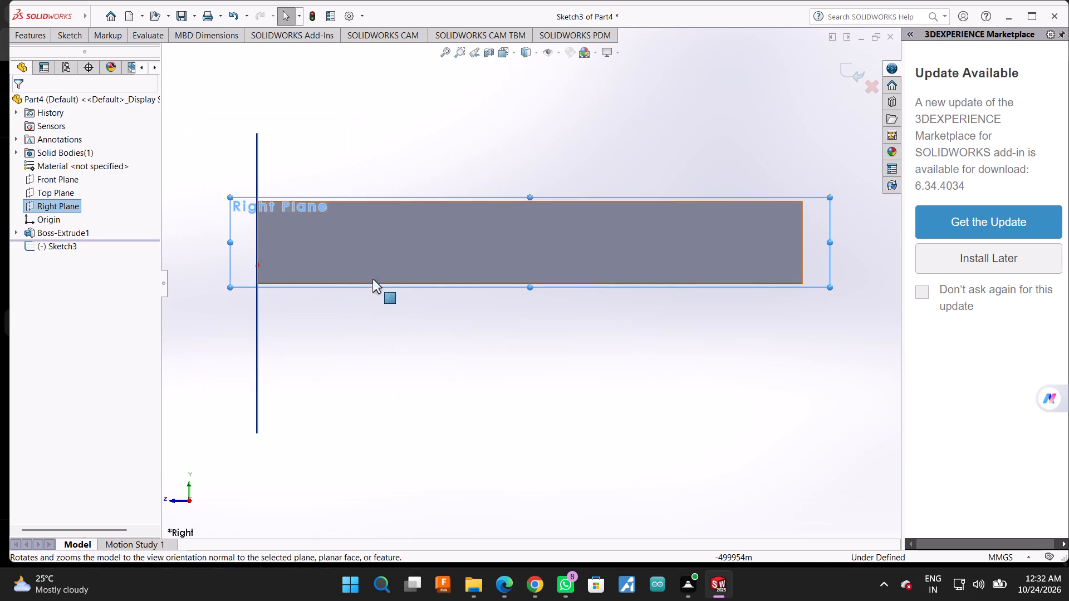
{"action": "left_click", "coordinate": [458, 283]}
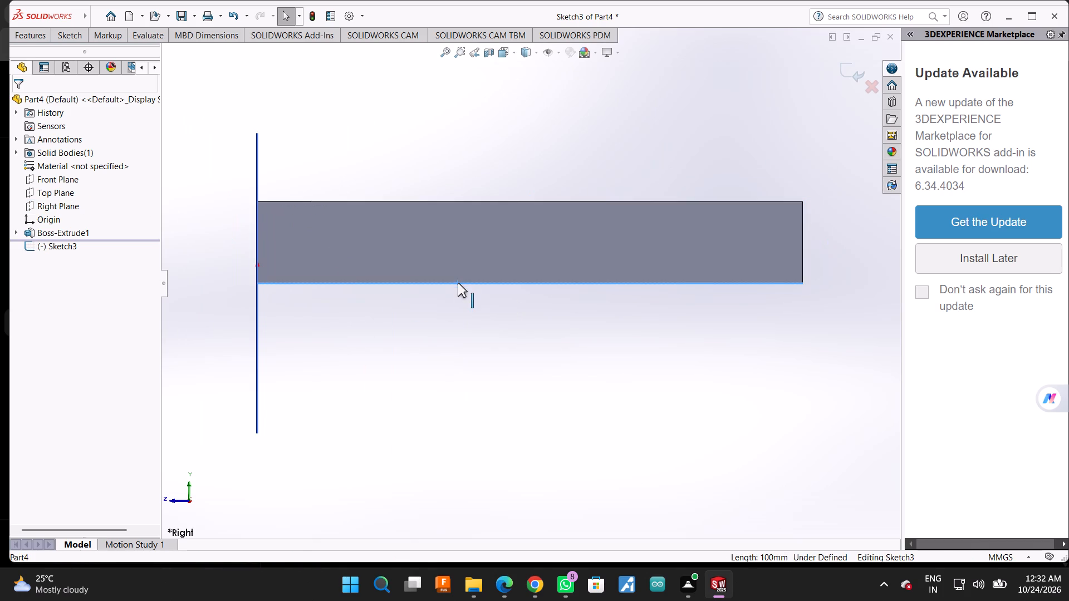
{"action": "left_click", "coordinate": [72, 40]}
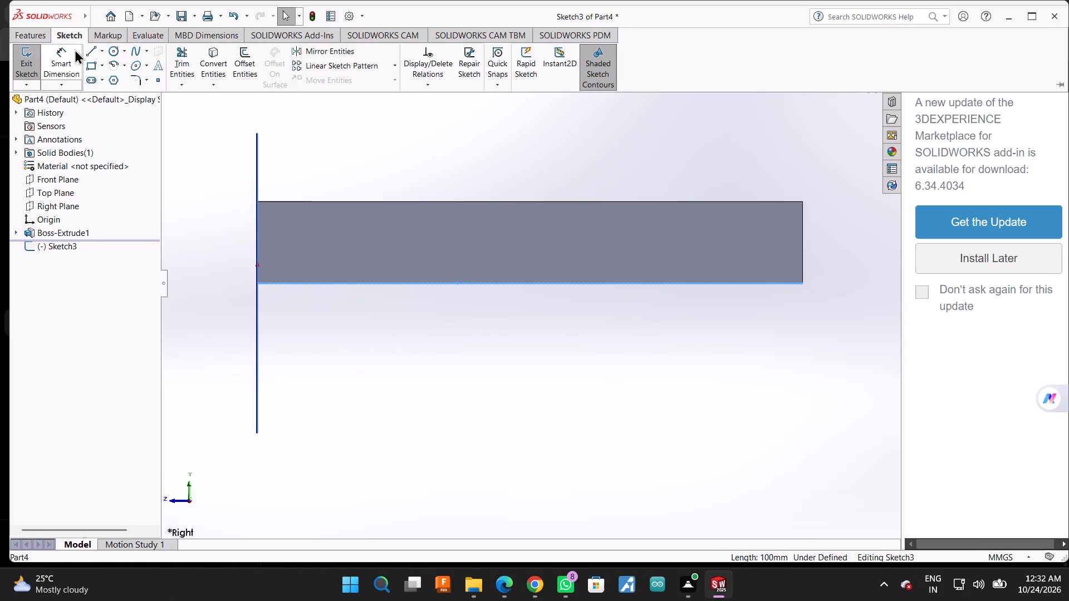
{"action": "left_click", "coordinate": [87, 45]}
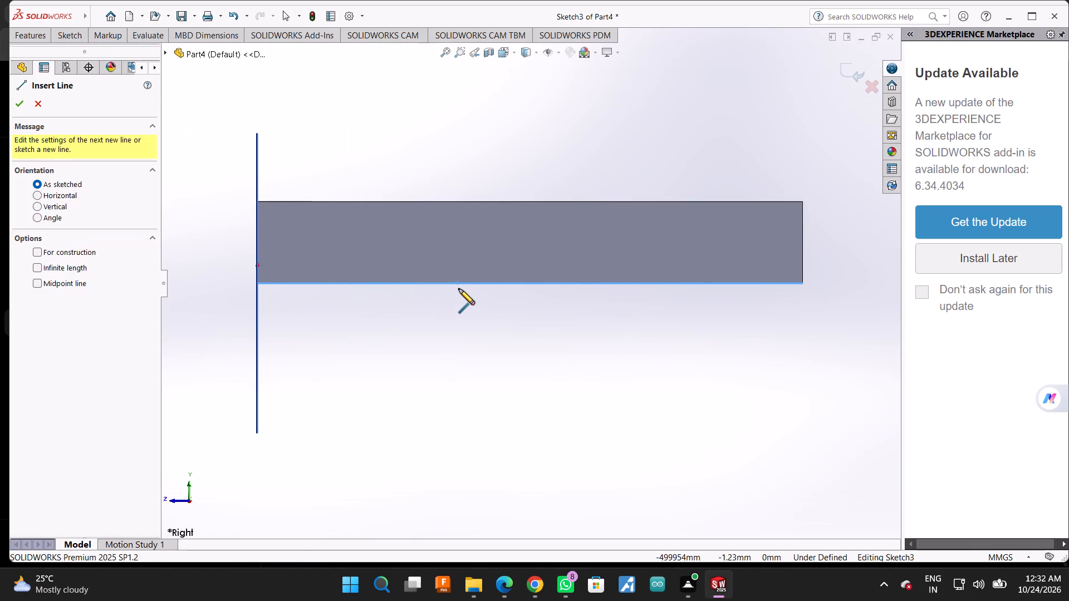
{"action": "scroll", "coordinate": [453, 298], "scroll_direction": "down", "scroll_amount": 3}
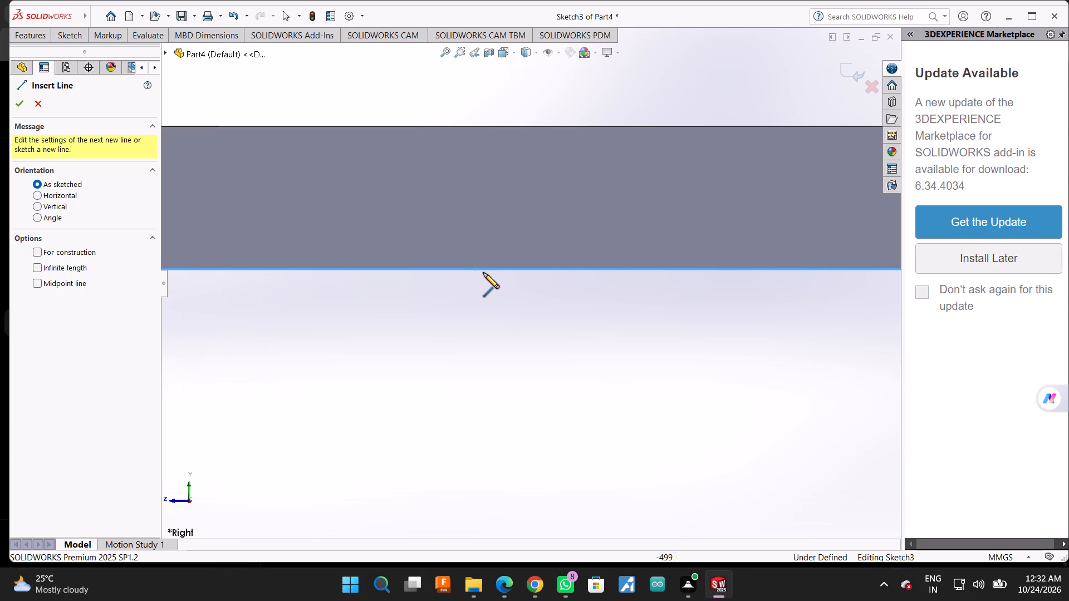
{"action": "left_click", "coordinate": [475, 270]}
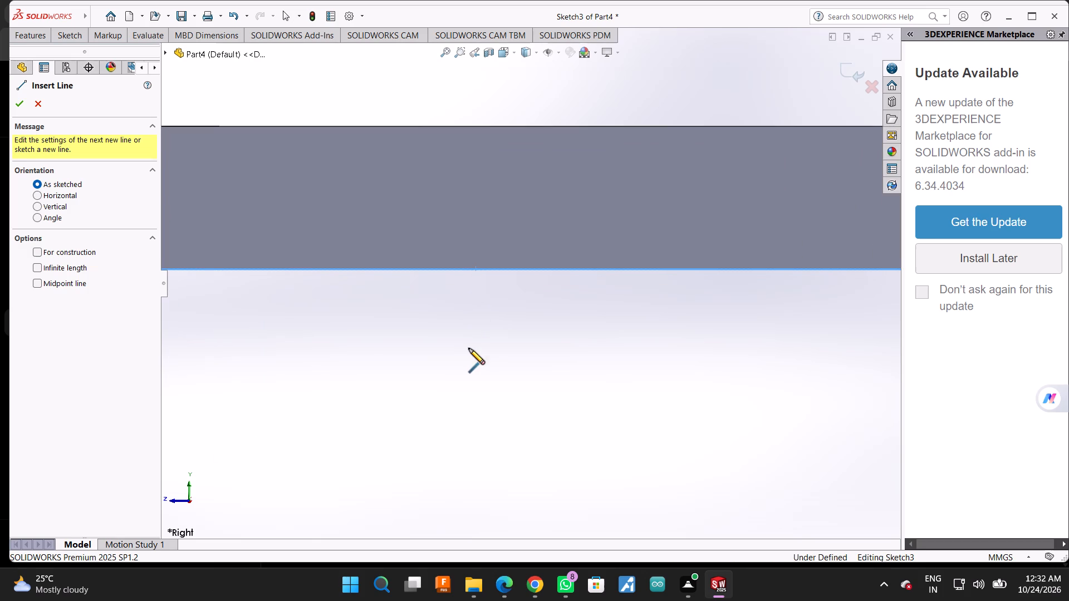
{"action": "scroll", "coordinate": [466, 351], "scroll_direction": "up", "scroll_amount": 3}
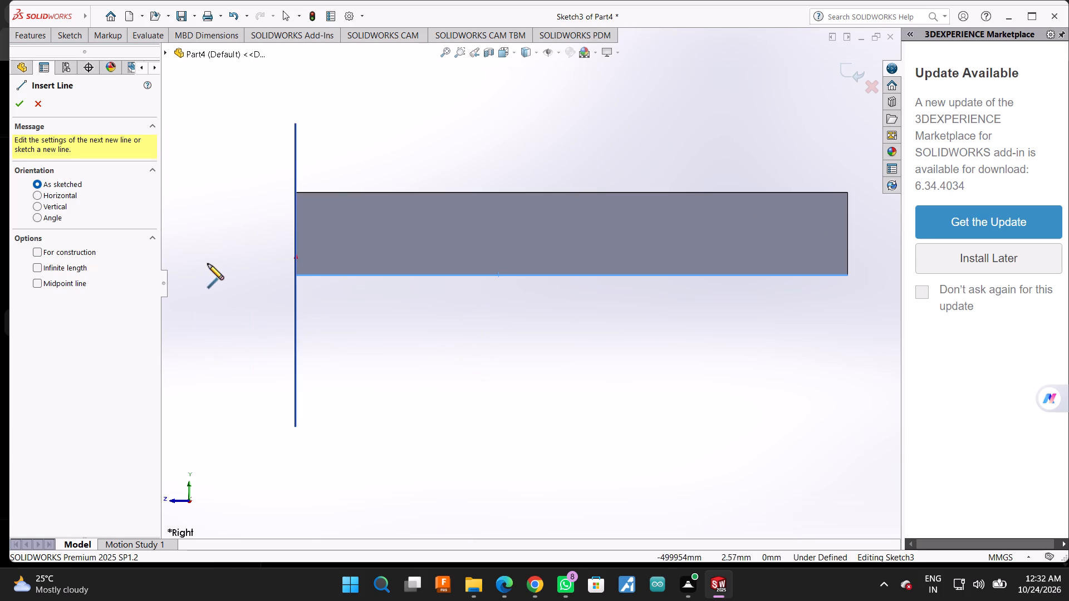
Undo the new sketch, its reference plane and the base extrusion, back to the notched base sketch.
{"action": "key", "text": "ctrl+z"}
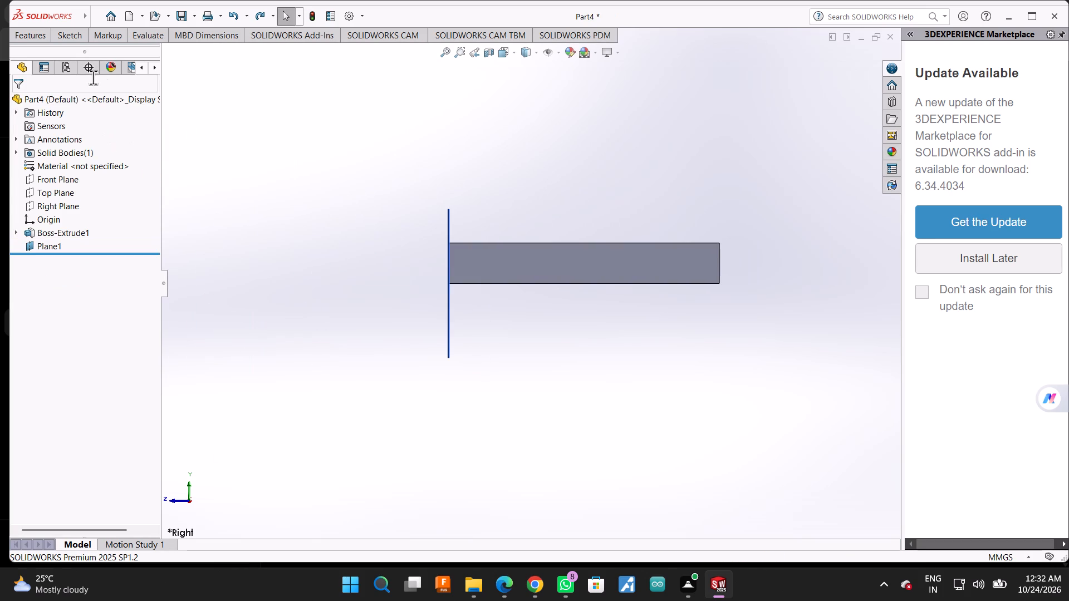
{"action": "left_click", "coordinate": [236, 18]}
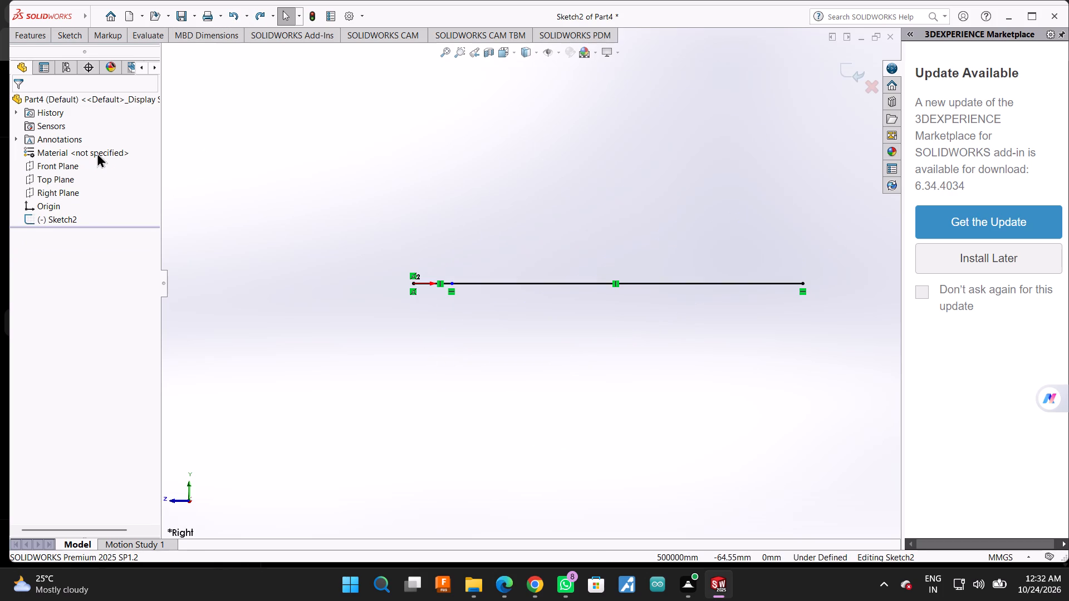
Extrude the notched profile again as a blind boss 15 mm deep from the sketch plane.
{"action": "left_click", "coordinate": [32, 38]}
{"action": "left_click", "coordinate": [25, 63]}
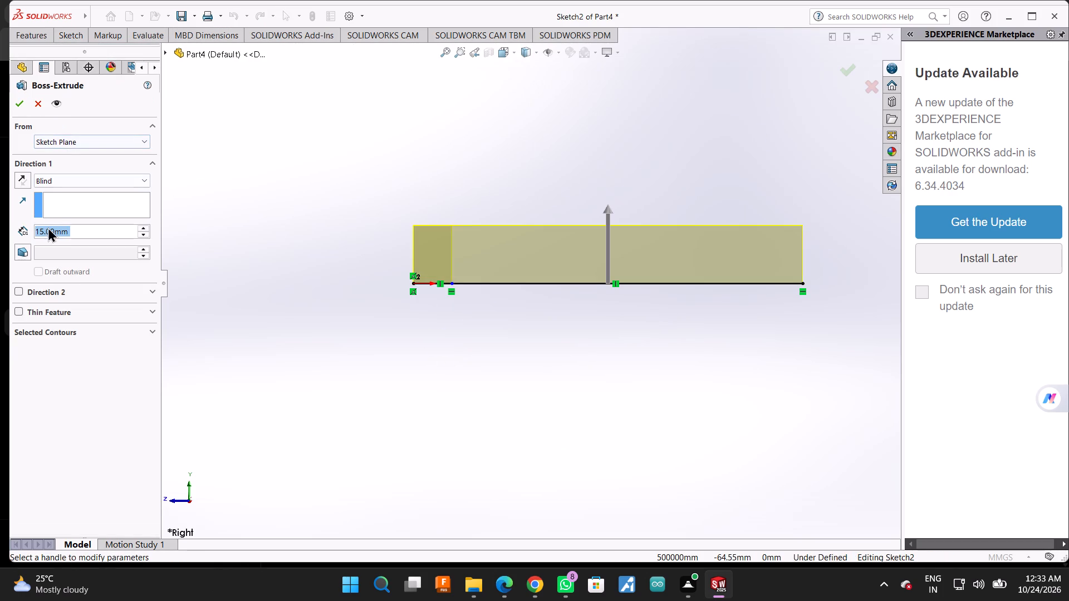
{"action": "left_click", "coordinate": [11, 102]}
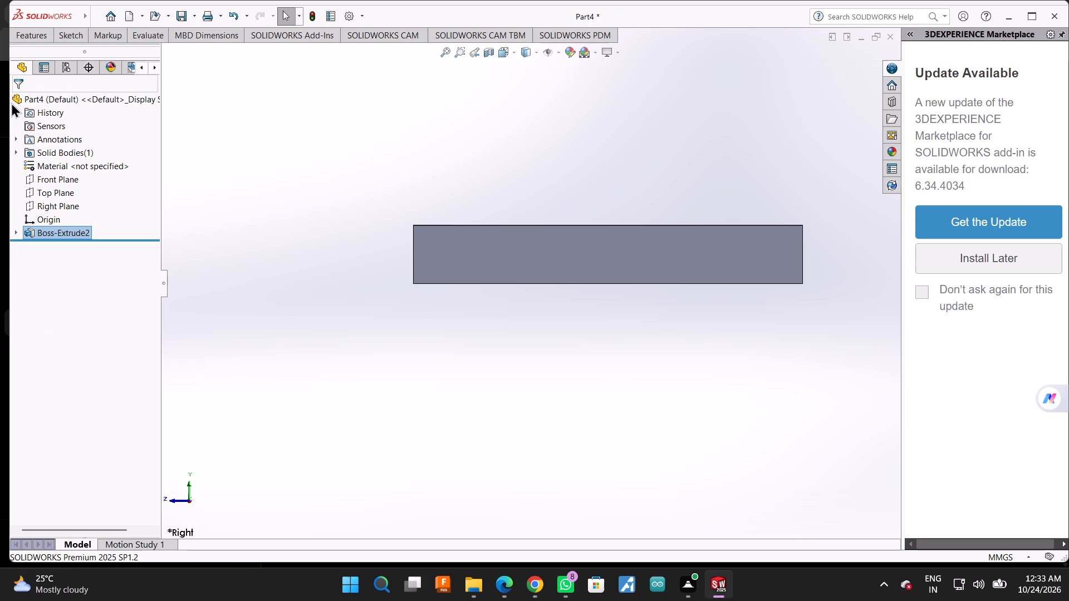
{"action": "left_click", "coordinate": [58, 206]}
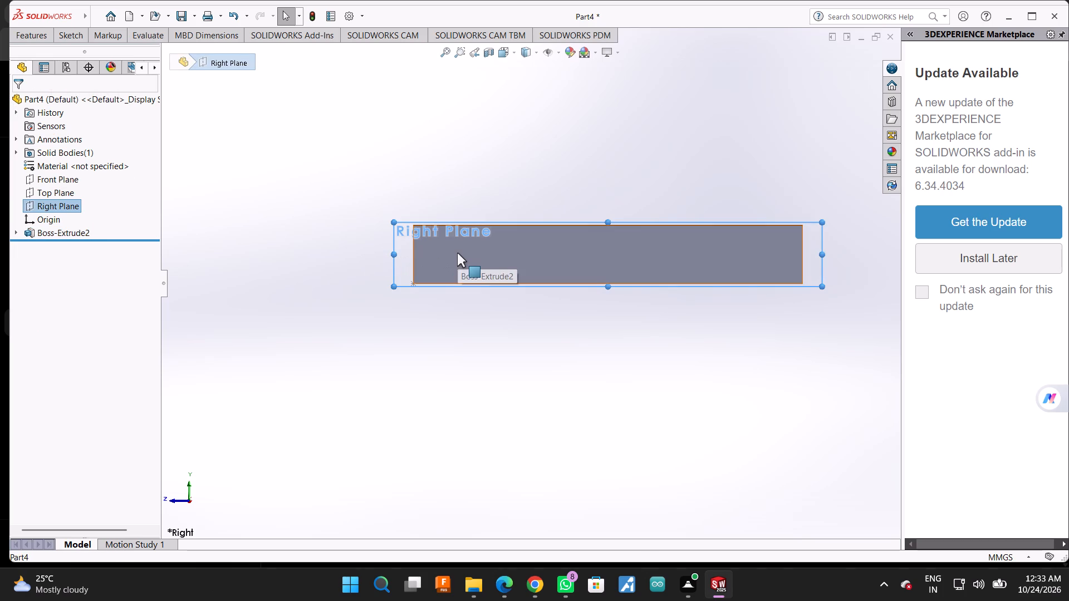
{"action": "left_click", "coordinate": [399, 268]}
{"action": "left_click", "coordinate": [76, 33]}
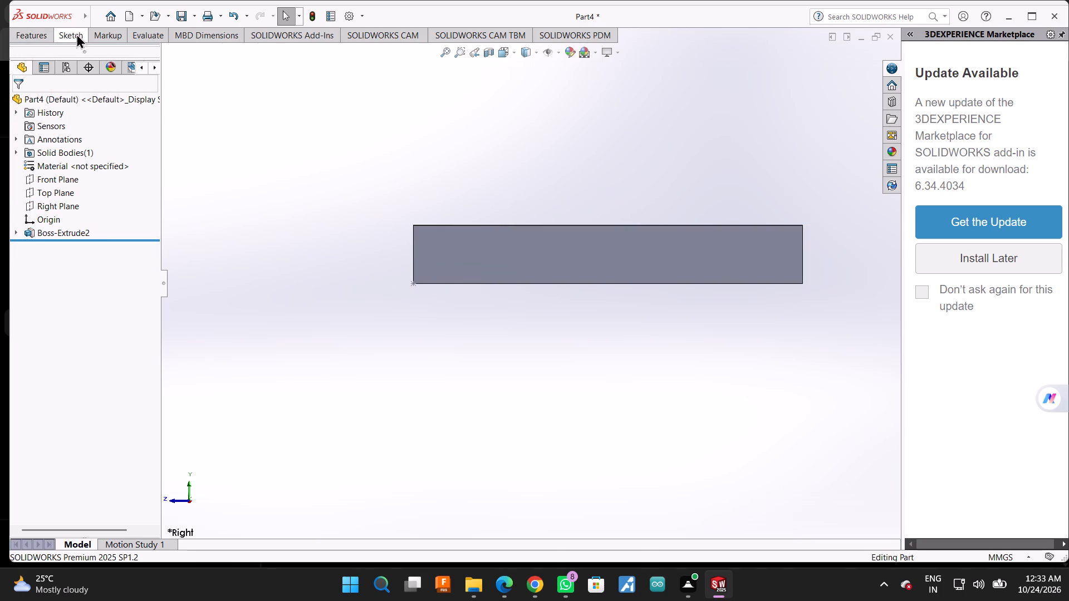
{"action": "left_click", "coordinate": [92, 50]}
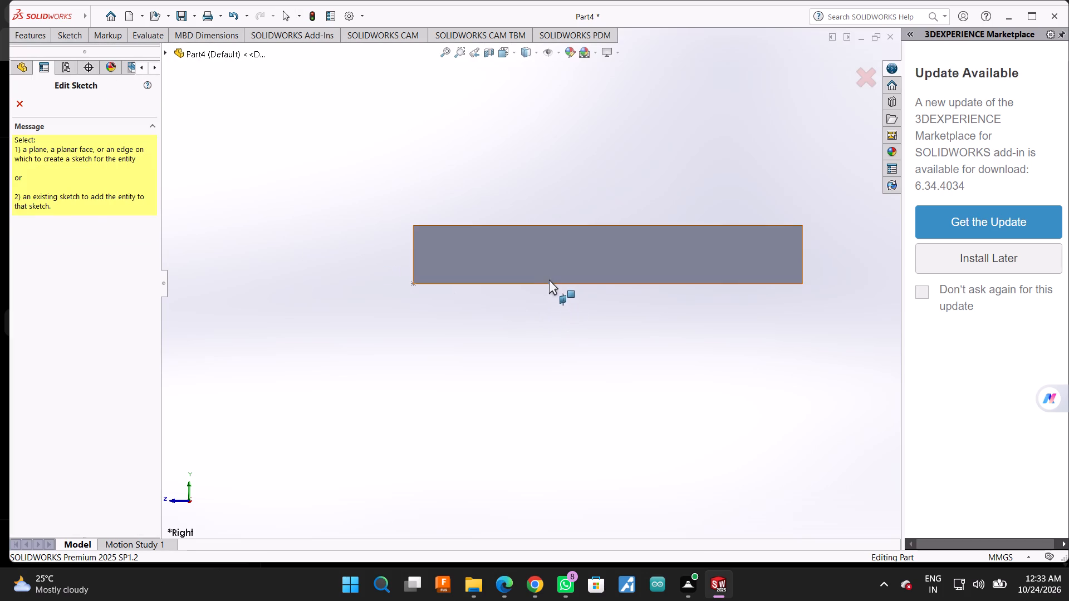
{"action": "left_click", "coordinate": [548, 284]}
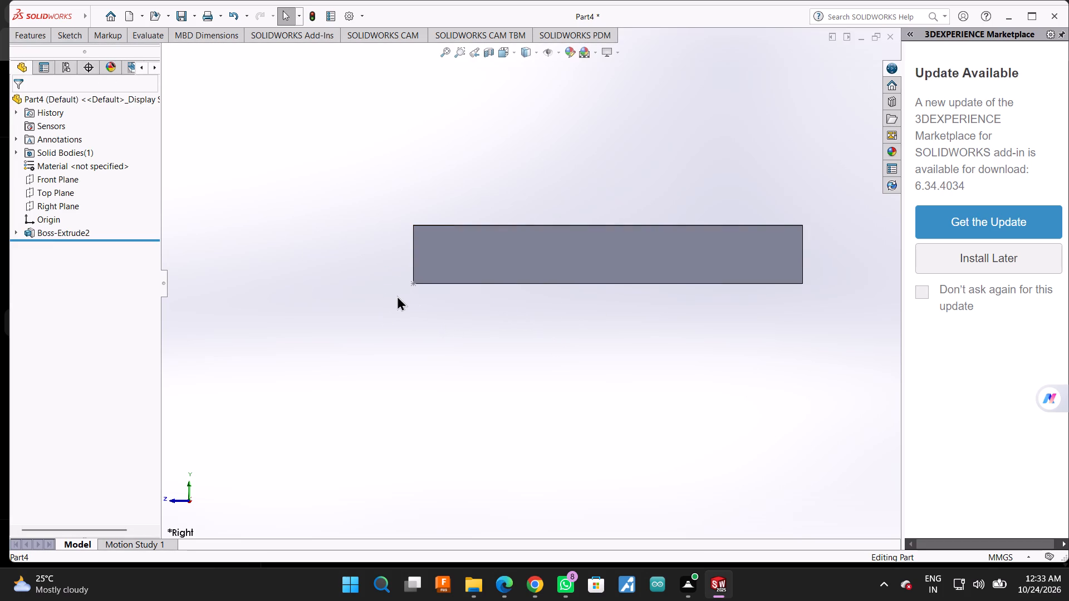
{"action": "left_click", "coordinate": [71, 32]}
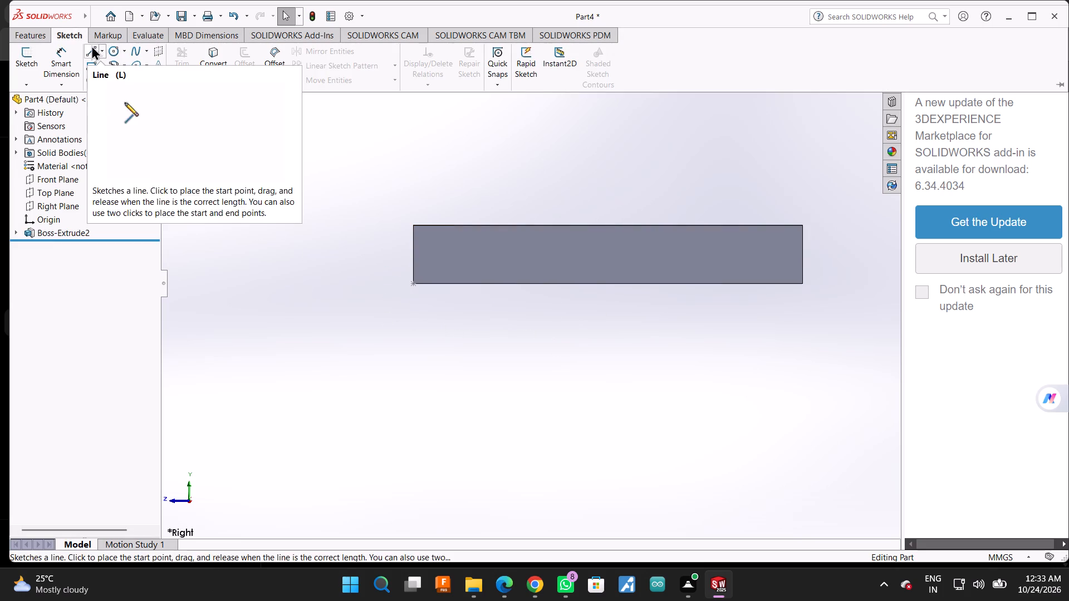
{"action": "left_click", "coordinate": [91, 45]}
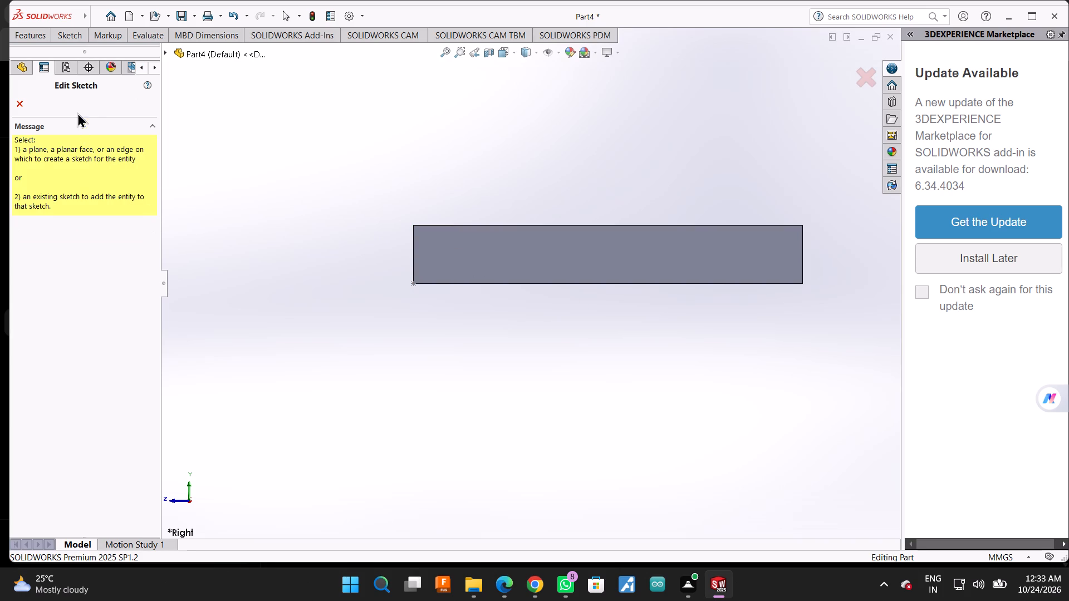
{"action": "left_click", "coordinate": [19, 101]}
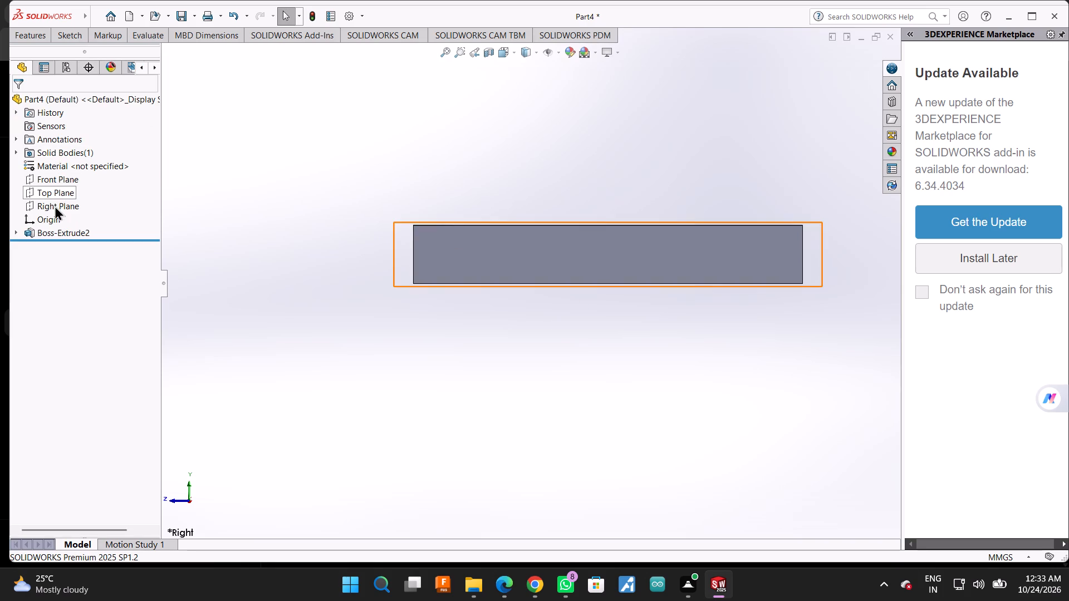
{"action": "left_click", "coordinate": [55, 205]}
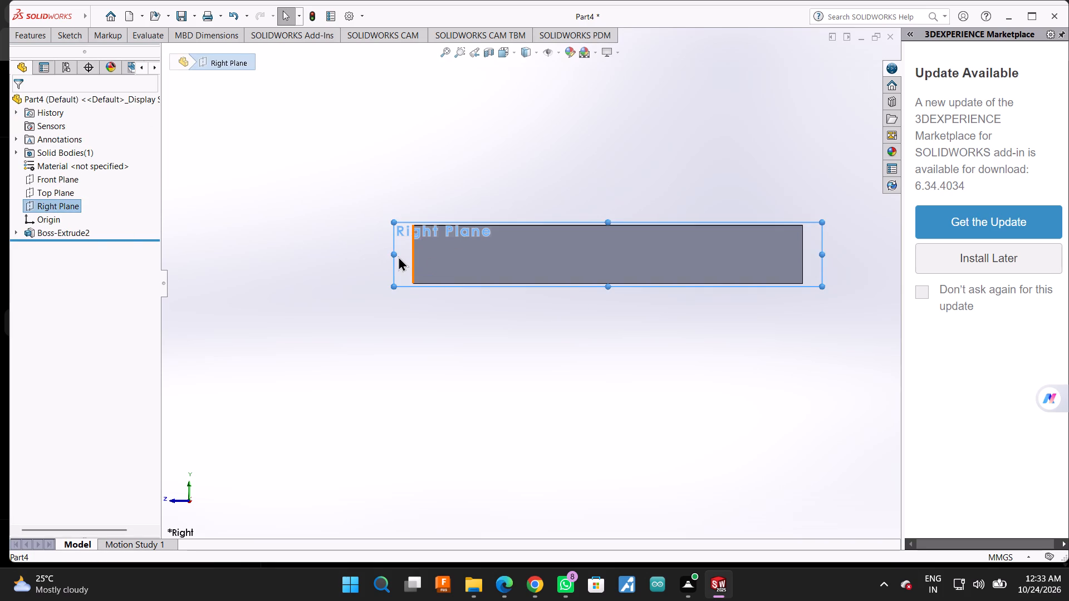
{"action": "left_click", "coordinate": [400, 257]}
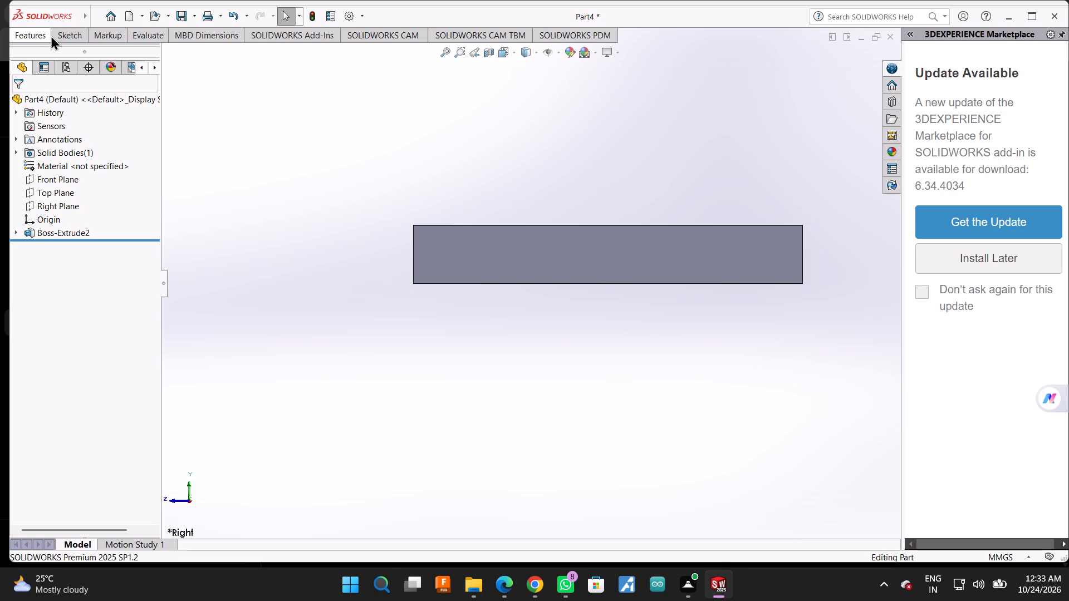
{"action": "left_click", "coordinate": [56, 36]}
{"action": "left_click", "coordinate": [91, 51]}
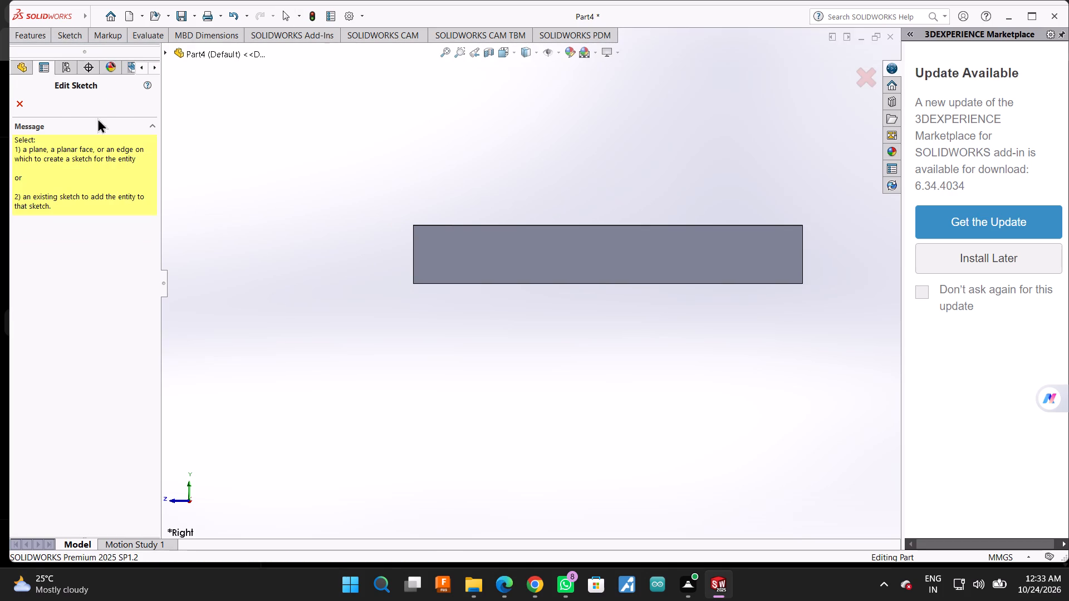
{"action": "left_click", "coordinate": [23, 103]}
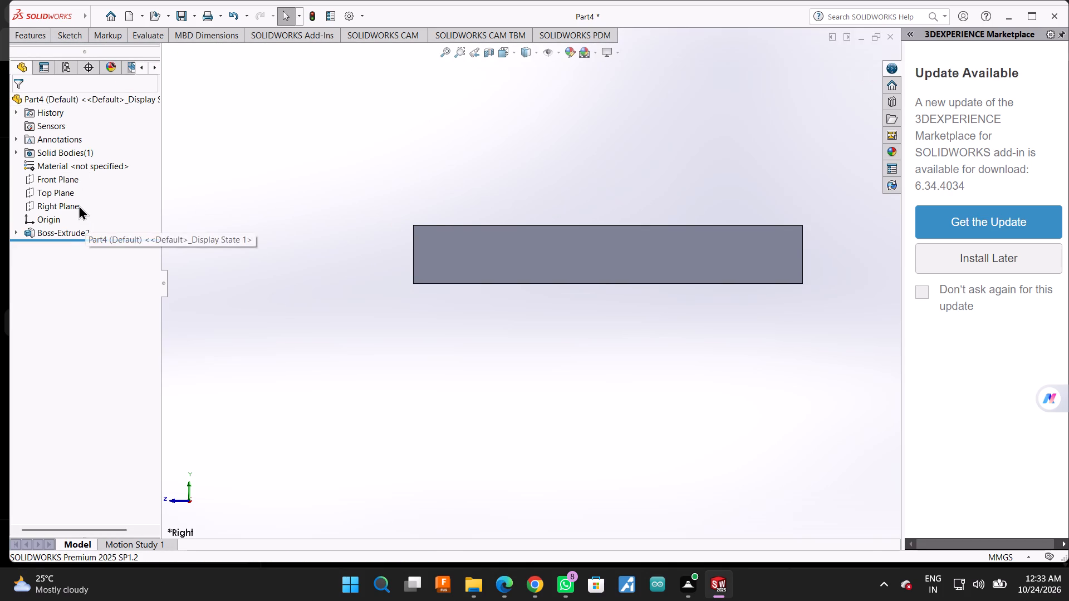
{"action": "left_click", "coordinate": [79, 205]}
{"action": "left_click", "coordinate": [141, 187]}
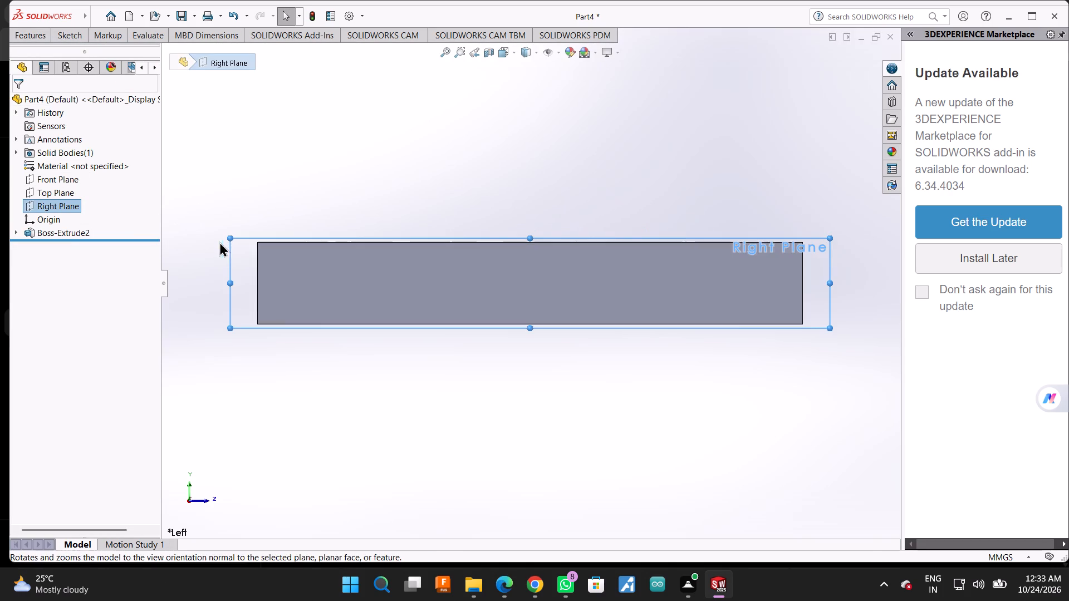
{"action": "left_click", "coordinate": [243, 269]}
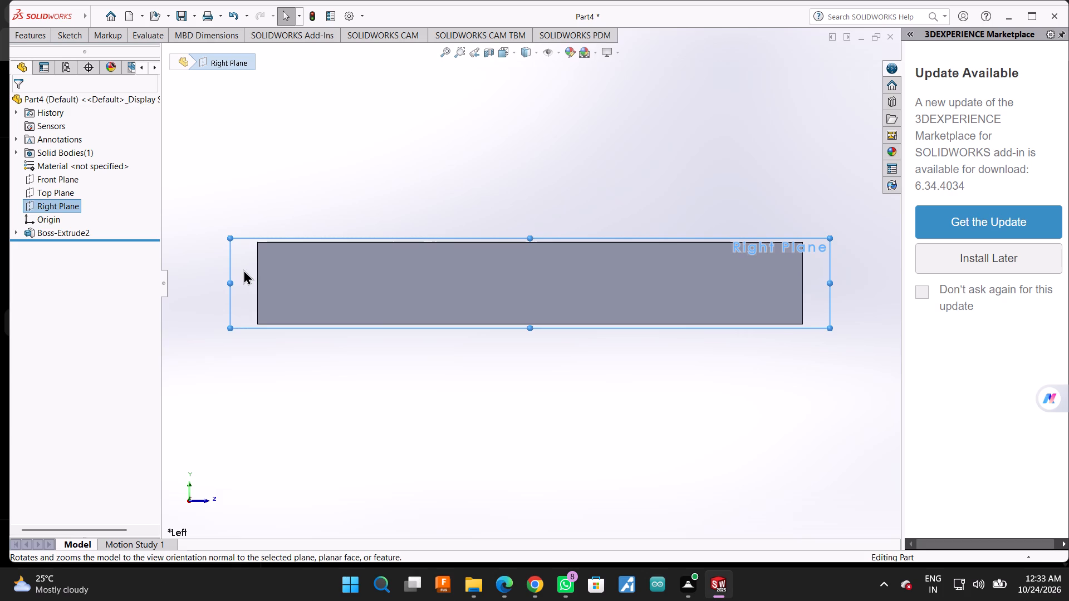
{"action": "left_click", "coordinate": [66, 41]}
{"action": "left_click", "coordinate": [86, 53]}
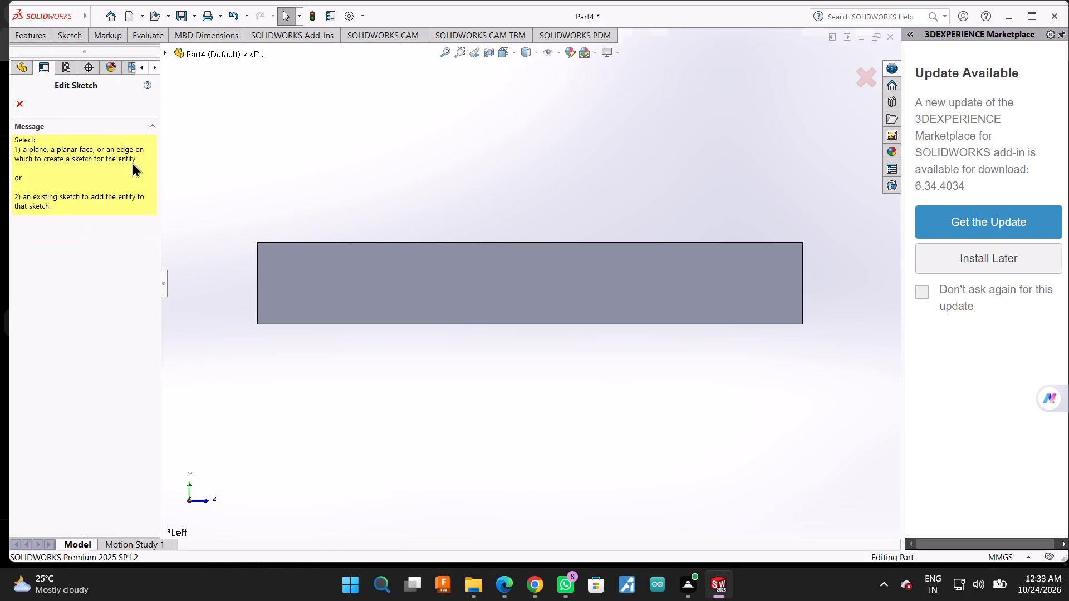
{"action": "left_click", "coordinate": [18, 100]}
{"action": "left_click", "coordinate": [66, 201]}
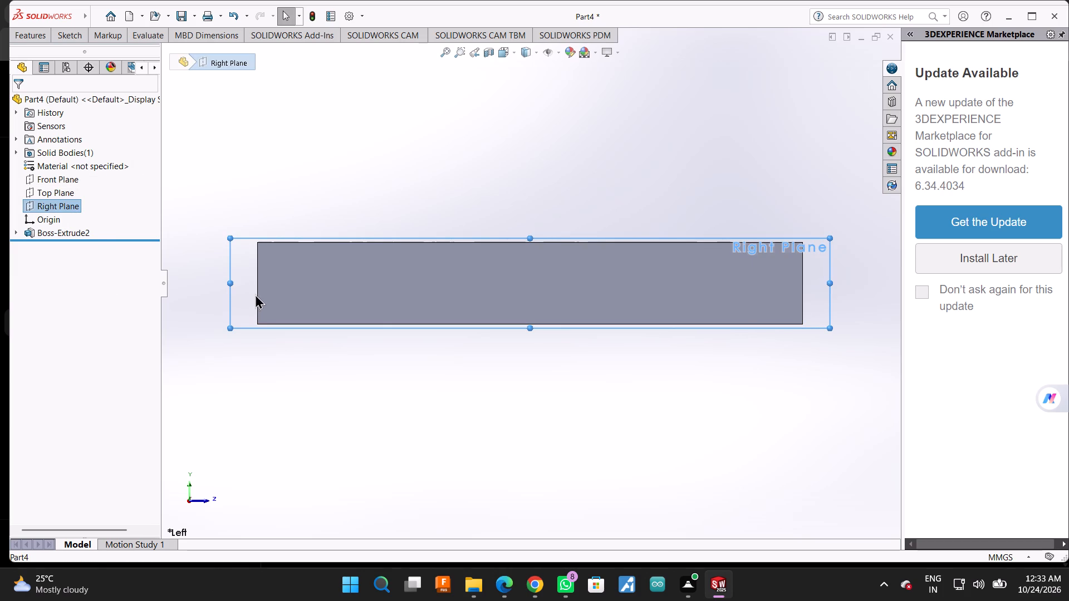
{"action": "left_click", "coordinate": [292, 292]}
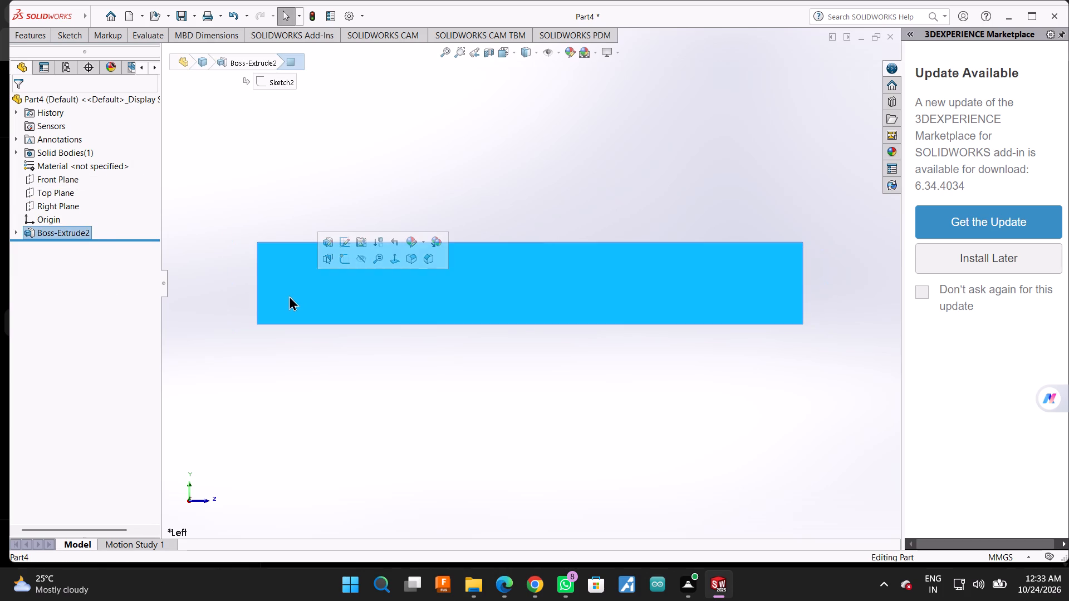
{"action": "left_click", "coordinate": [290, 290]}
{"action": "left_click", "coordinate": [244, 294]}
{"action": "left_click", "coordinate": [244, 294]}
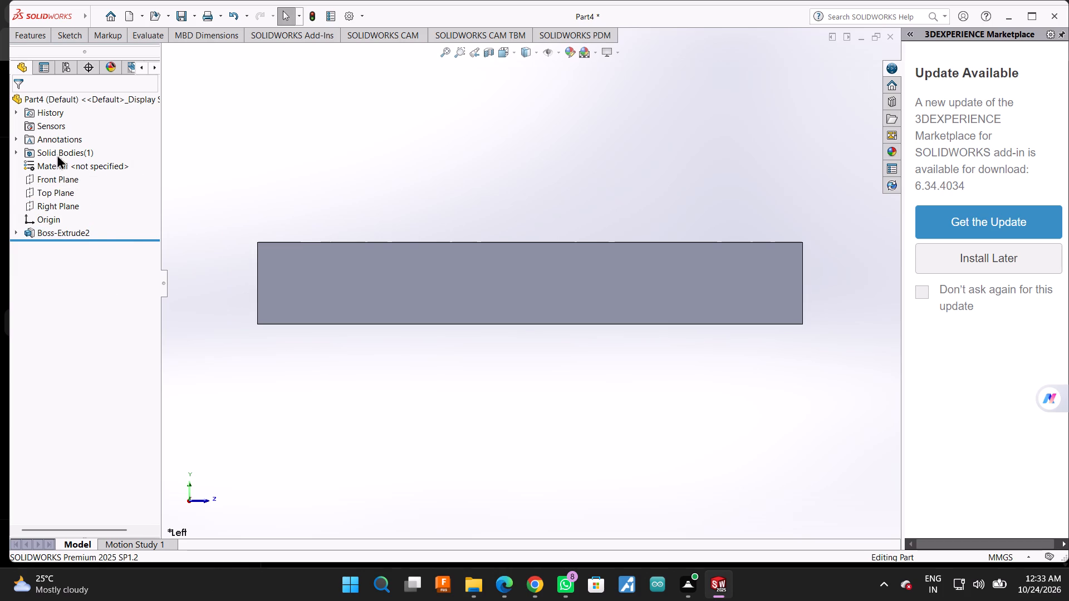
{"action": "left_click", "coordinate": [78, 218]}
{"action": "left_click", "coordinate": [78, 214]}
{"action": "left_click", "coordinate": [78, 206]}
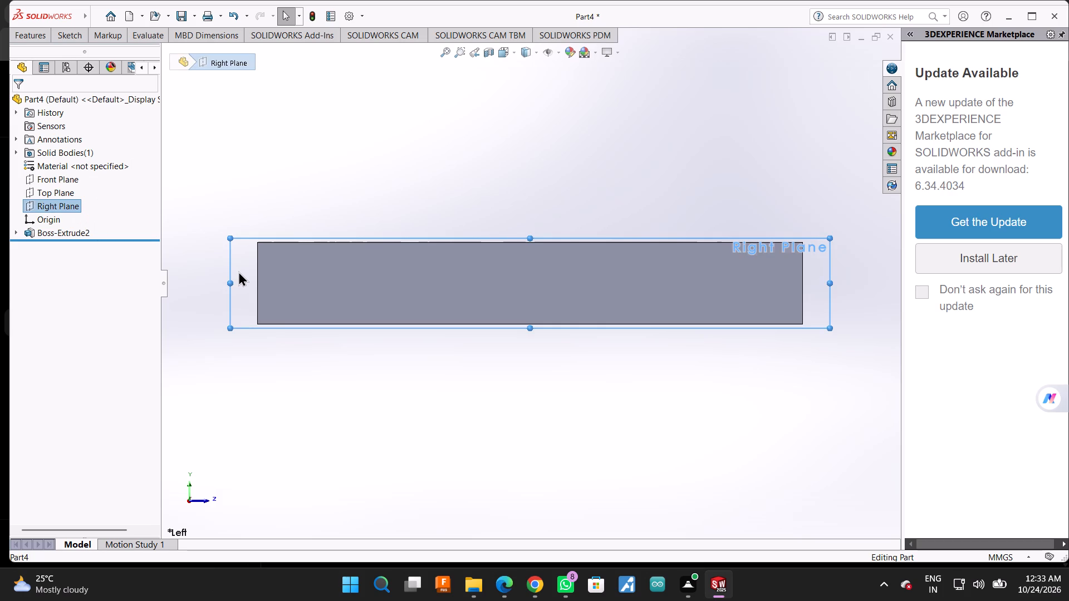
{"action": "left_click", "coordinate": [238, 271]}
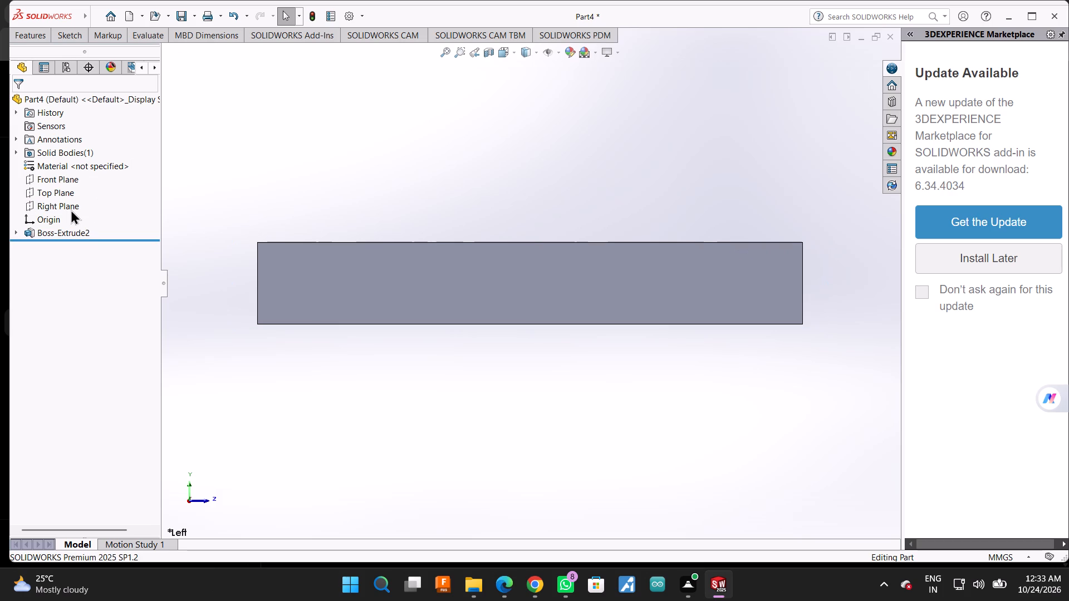
Resize the Right Plane's displayed boundary to fit the outline of the block's 100 by 15 mm side.
{"action": "left_click", "coordinate": [71, 209]}
{"action": "left_click_drag", "start_coordinate": [227, 279], "coordinate": [246, 283]}
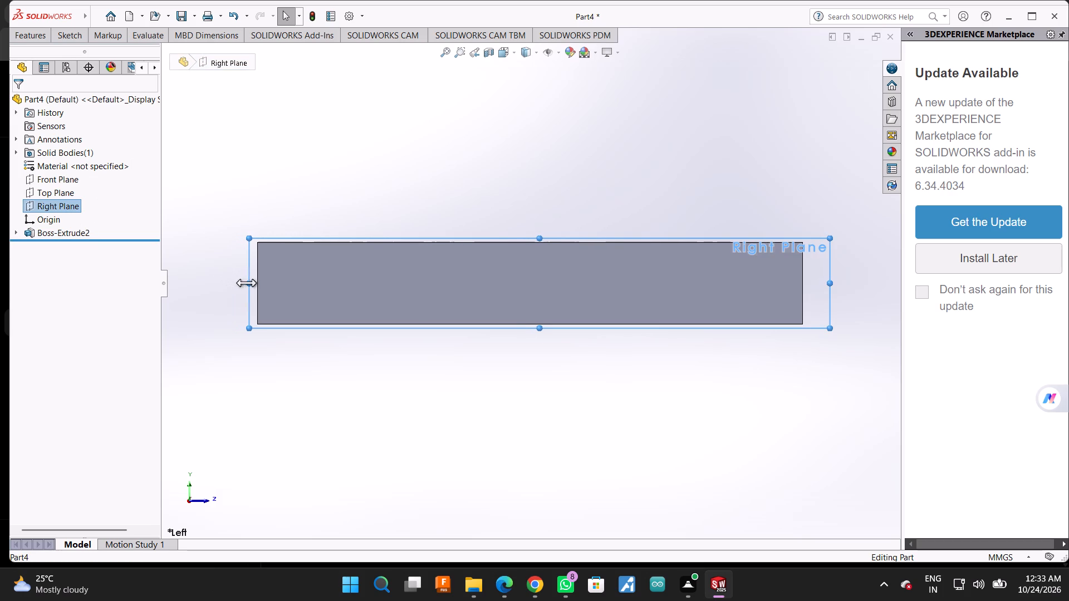
{"action": "left_click_drag", "start_coordinate": [246, 283], "coordinate": [253, 284]}
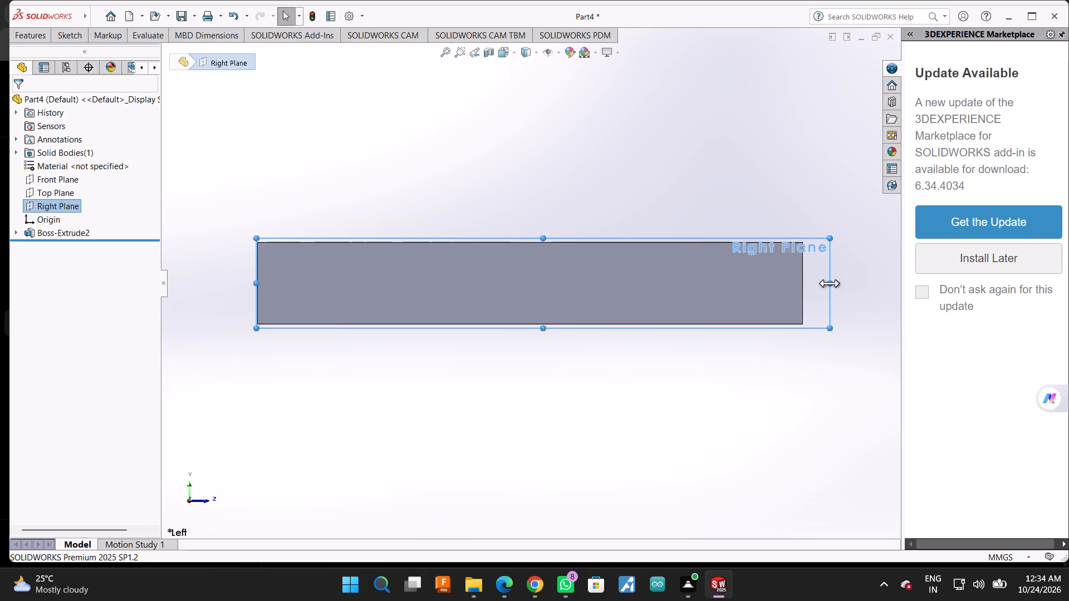
{"action": "left_click_drag", "start_coordinate": [827, 282], "coordinate": [800, 278]}
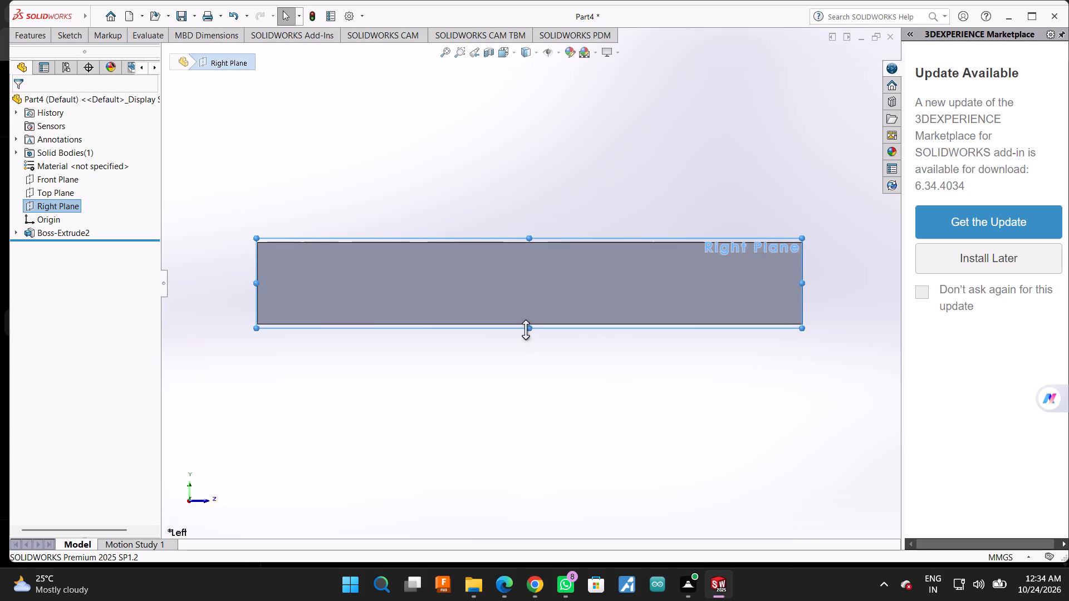
{"action": "left_click_drag", "start_coordinate": [528, 327], "coordinate": [534, 323]}
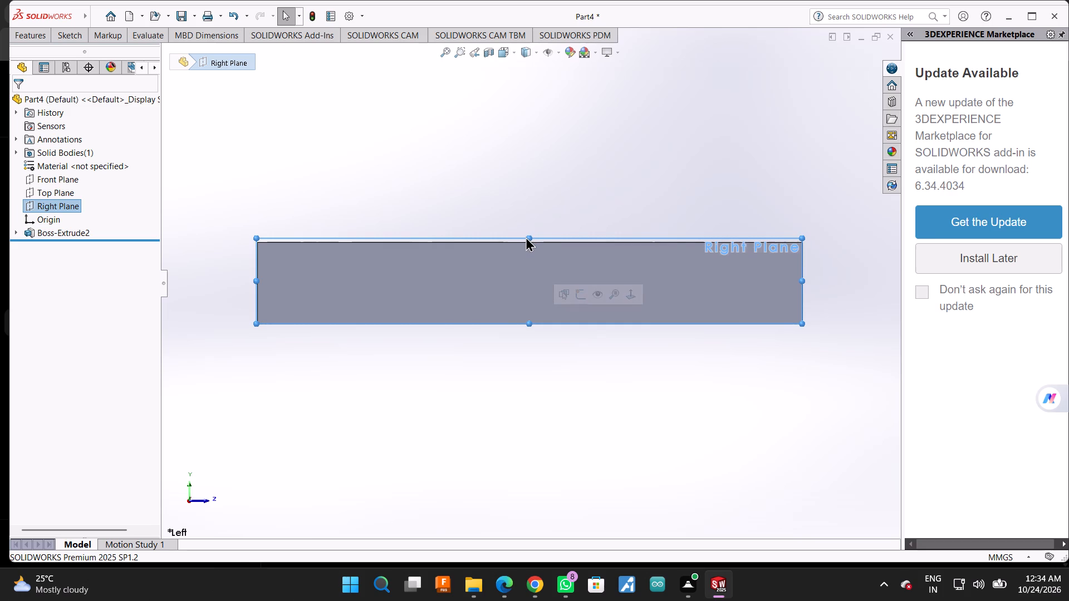
{"action": "left_click_drag", "start_coordinate": [529, 235], "coordinate": [529, 242]}
{"action": "left_click_drag", "start_coordinate": [529, 242], "coordinate": [528, 235]}
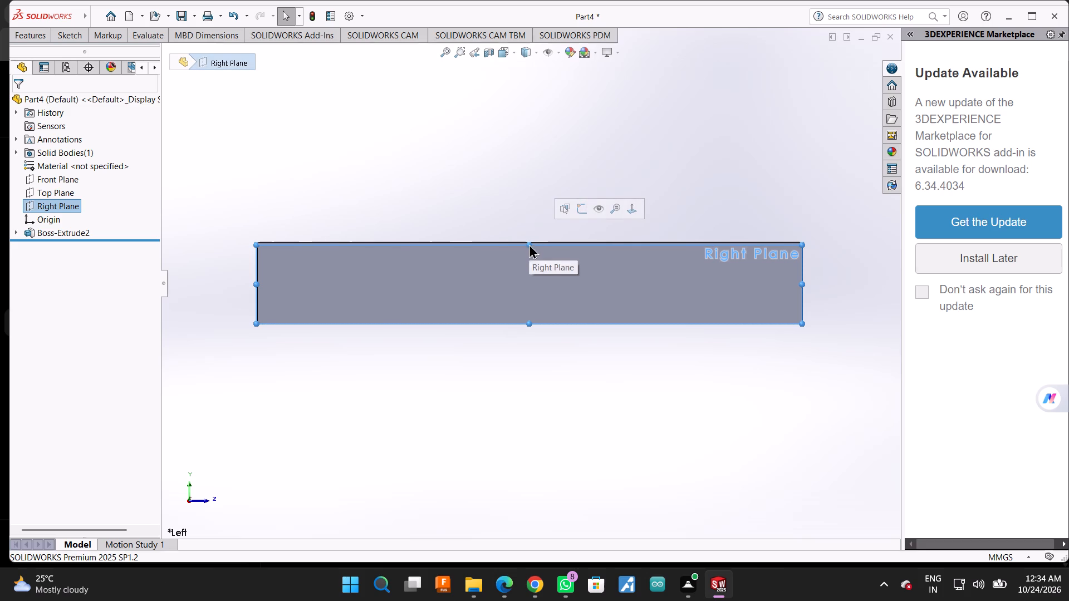
{"action": "left_click", "coordinate": [528, 243]}
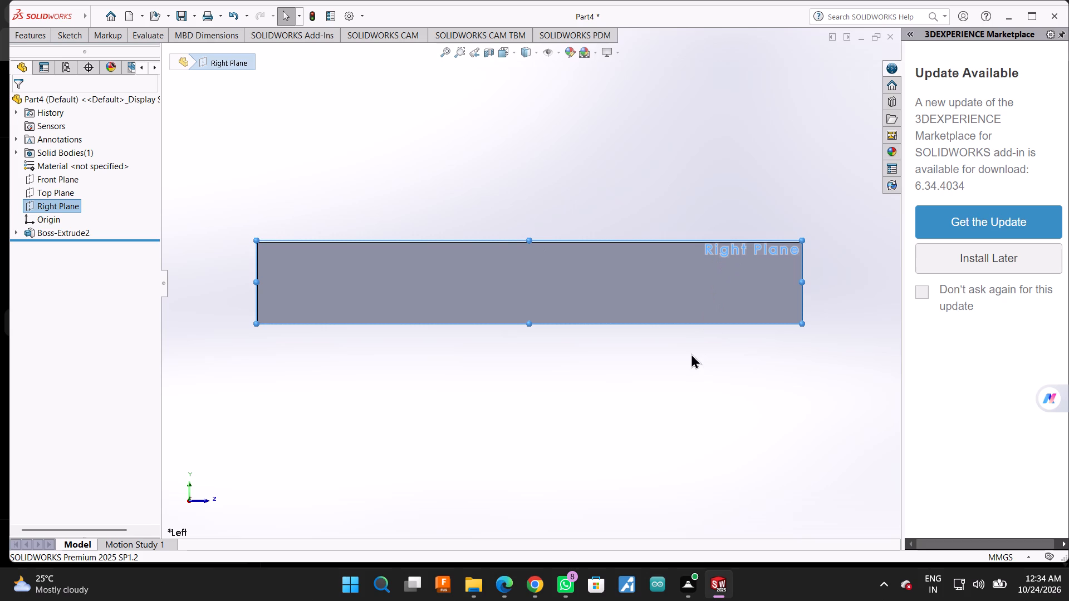
{"action": "left_click", "coordinate": [597, 283]}
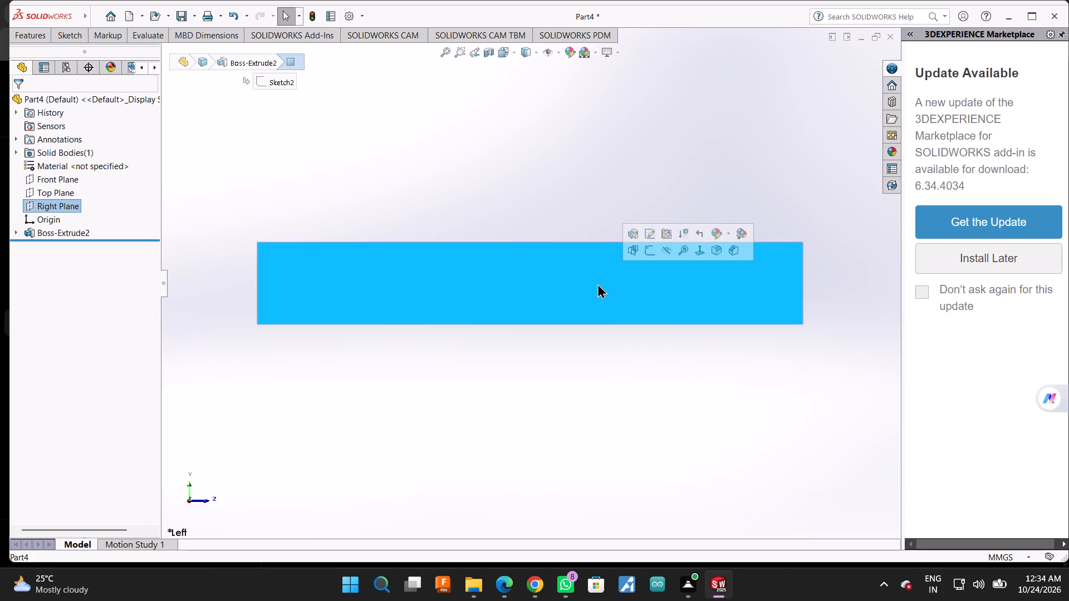
{"action": "left_click", "coordinate": [597, 283]}
{"action": "key", "text": "ctrl+z"}
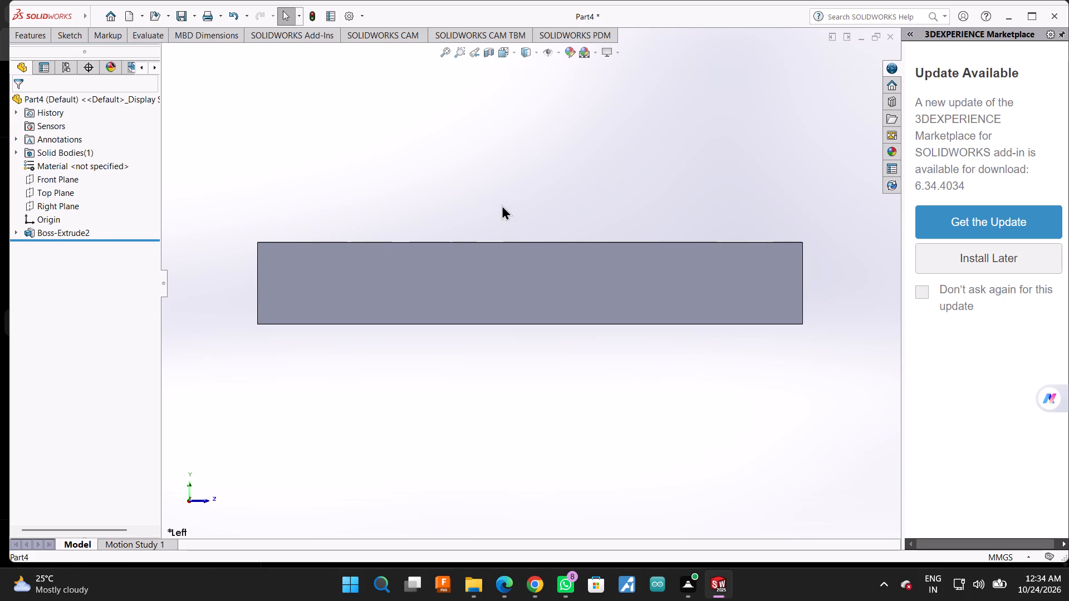
Sketch a closed rectangle of lines on the Right Plane, about 34 mm wide and 12 mm high, hanging below the block's 100 mm lower edge.
{"action": "left_click", "coordinate": [51, 203]}
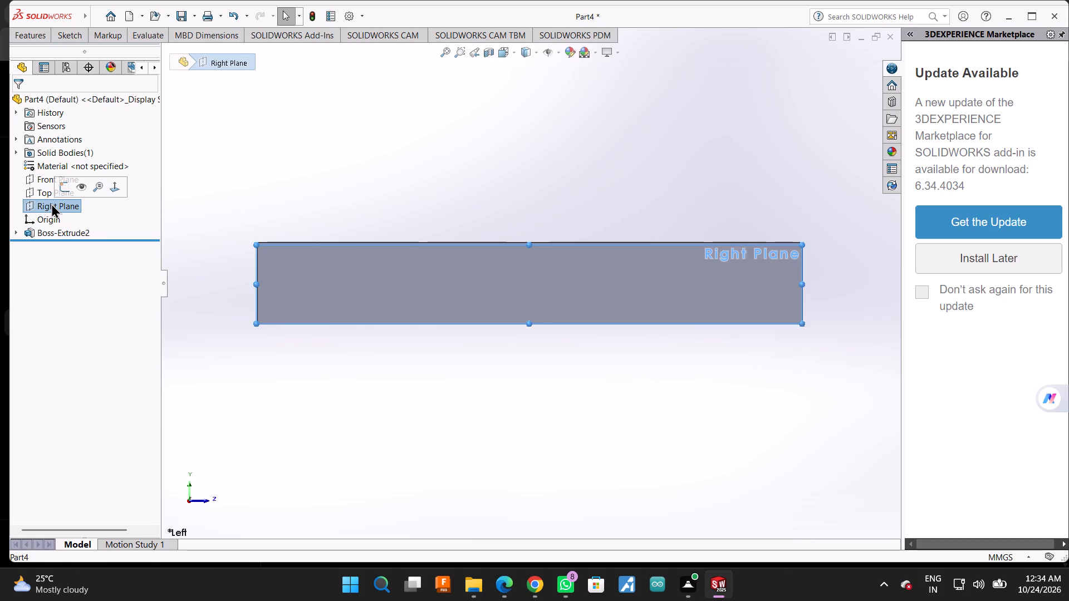
{"action": "left_click", "coordinate": [66, 184]}
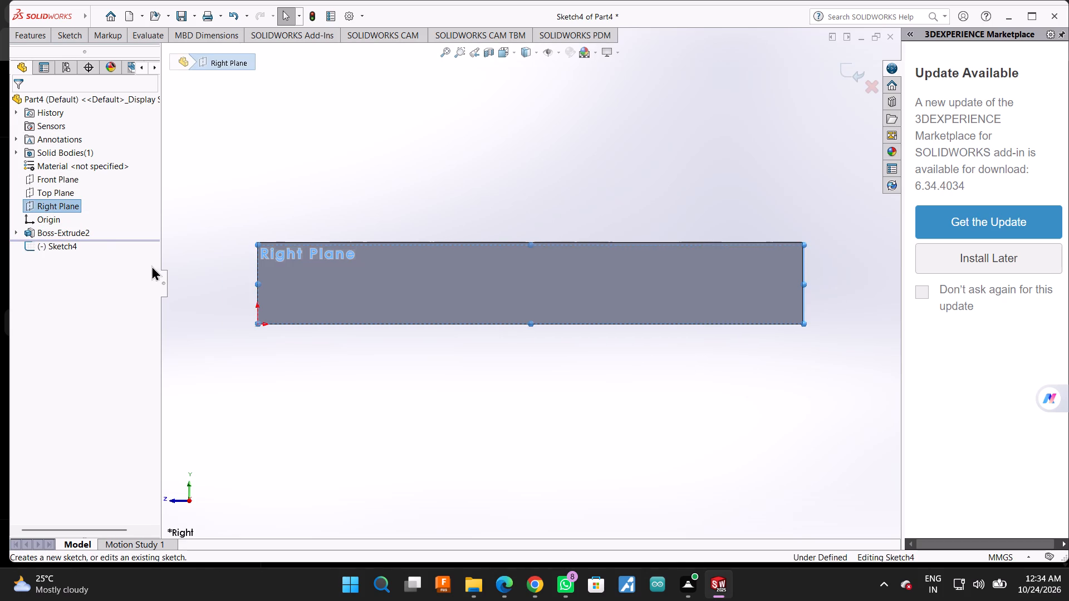
{"action": "left_click", "coordinate": [63, 31]}
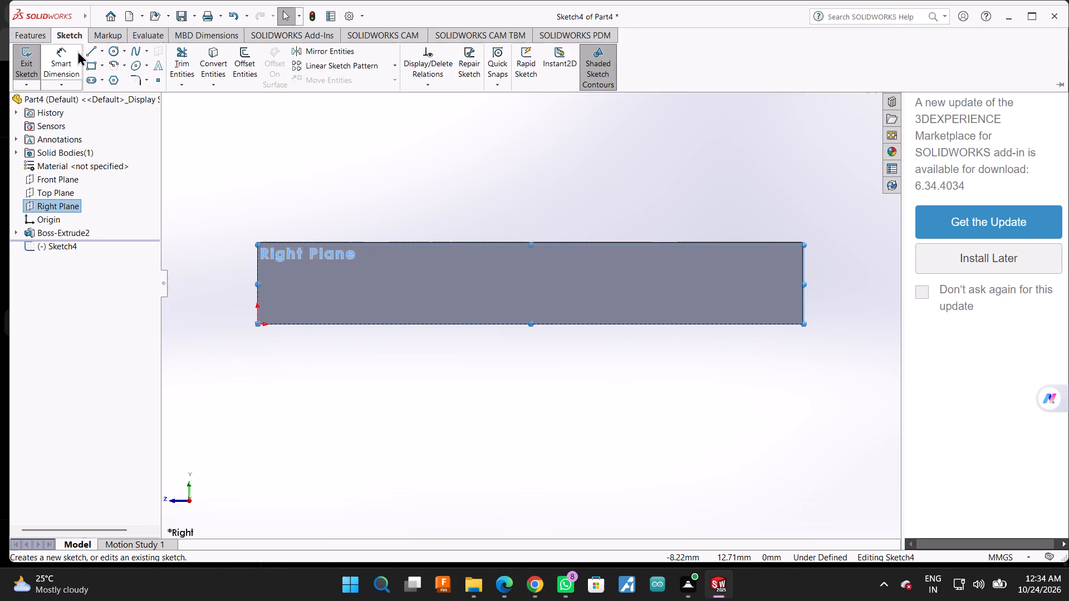
{"action": "left_click", "coordinate": [85, 51]}
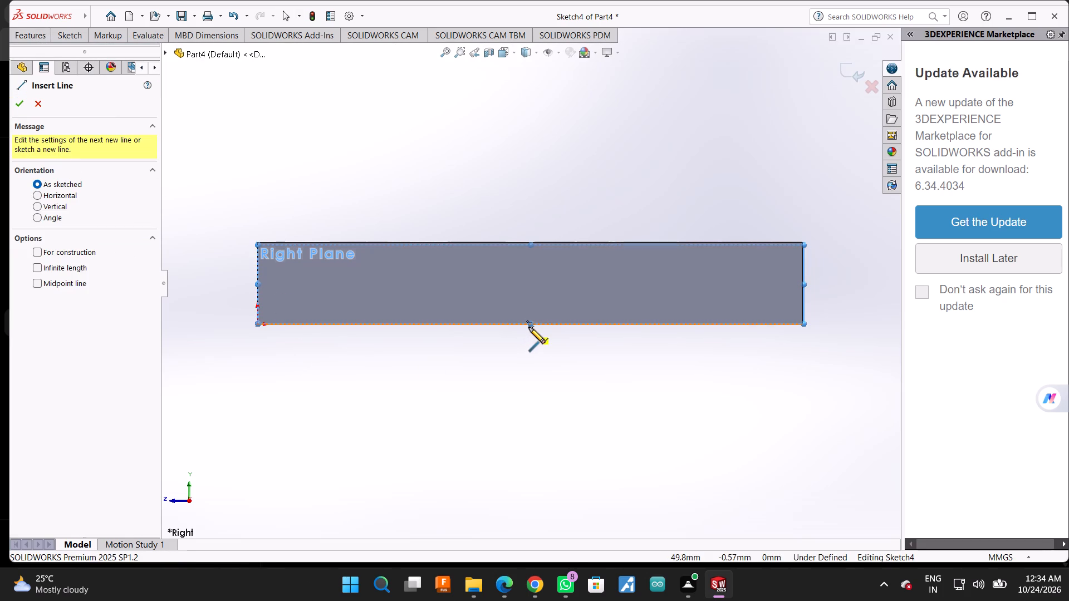
{"action": "left_click", "coordinate": [435, 325]}
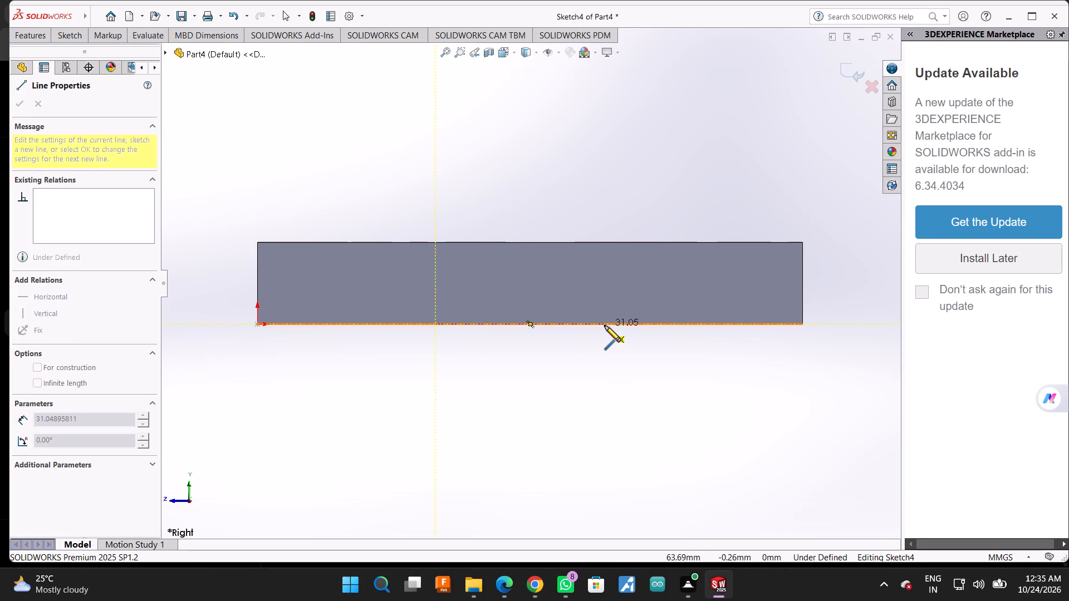
{"action": "left_click", "coordinate": [619, 323]}
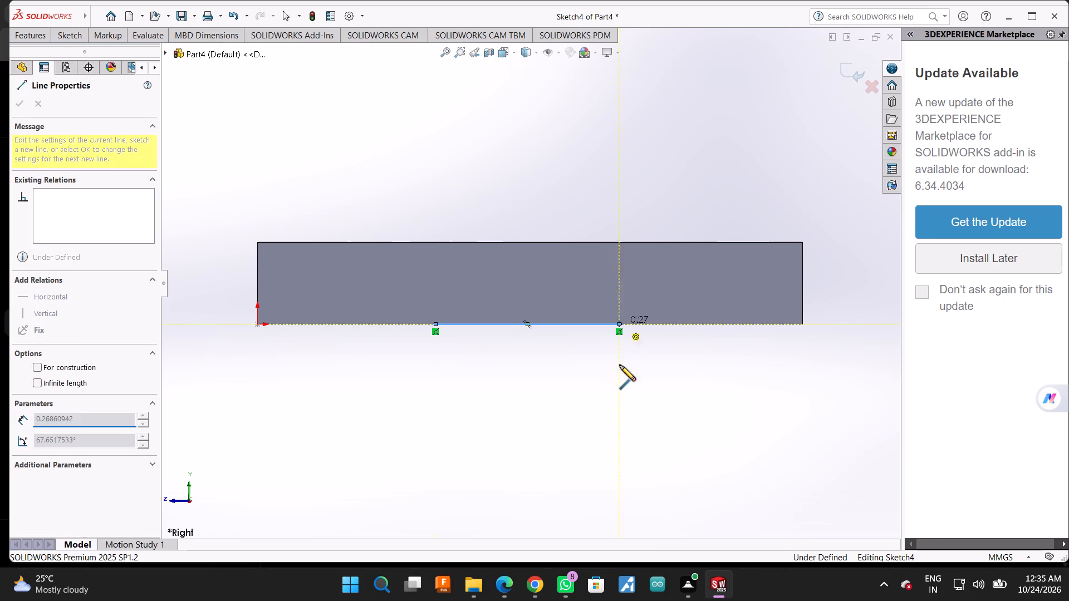
{"action": "left_click", "coordinate": [619, 391]}
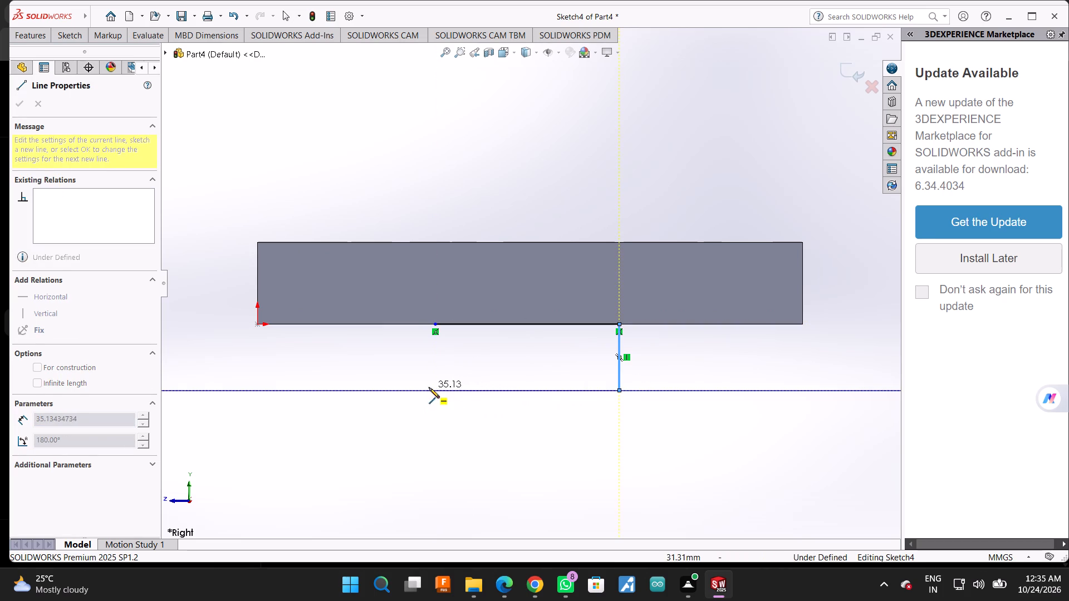
{"action": "left_click", "coordinate": [433, 387]}
{"action": "left_click", "coordinate": [436, 326]}
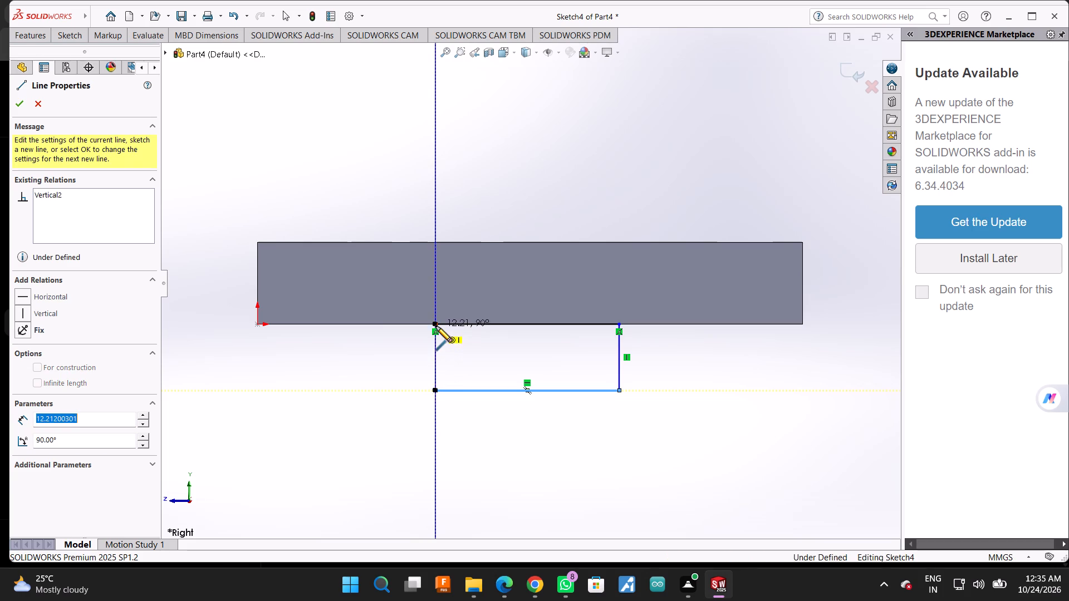
{"action": "left_click", "coordinate": [12, 102]}
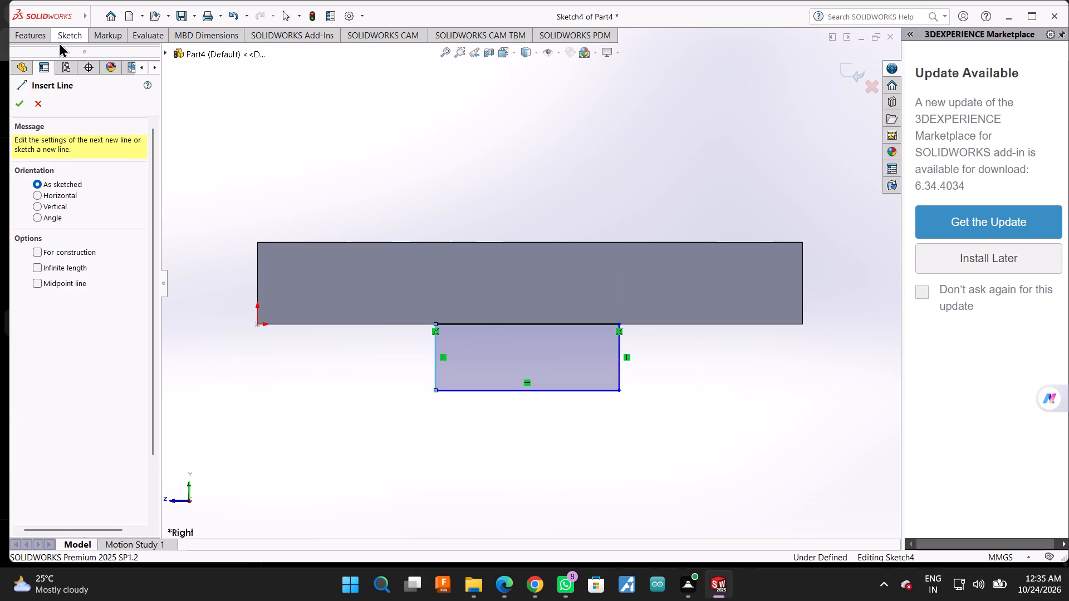
Dimension the height of the rectangle's vertical side nearest the origin as 15 mm.
{"action": "left_click", "coordinate": [62, 31]}
{"action": "left_click", "coordinate": [61, 52]}
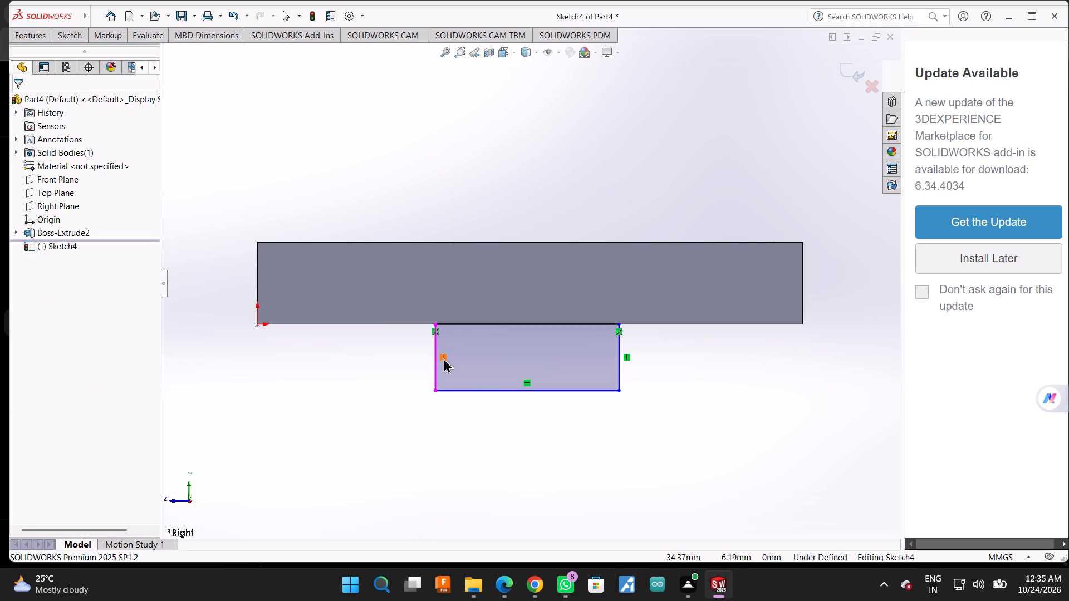
{"action": "left_click", "coordinate": [435, 359]}
{"action": "left_click", "coordinate": [403, 364]}
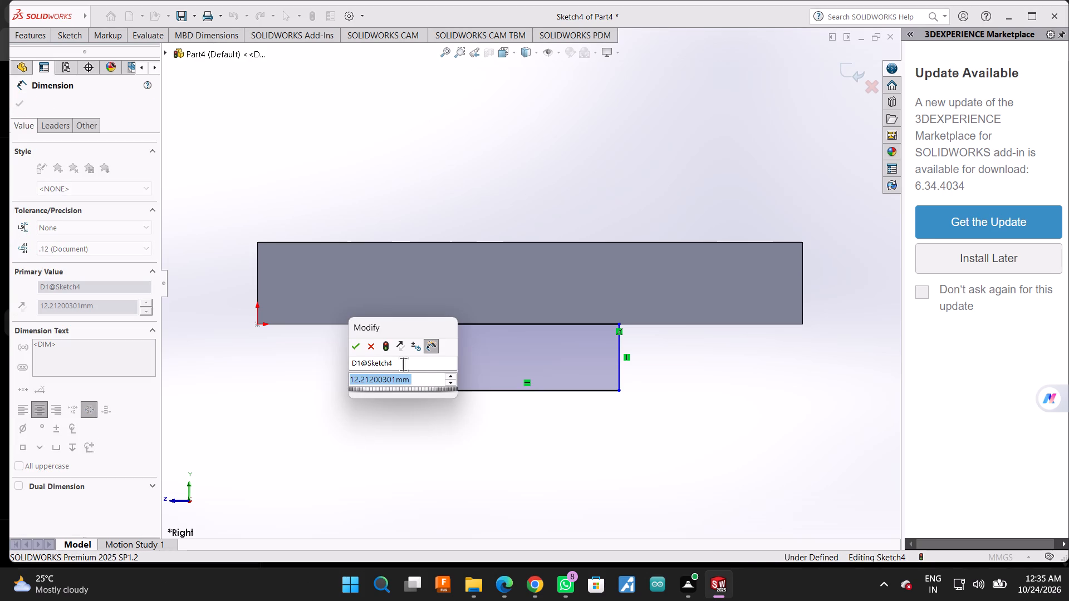
{"action": "type", "text": "15"}
{"action": "key", "text": "Return"}
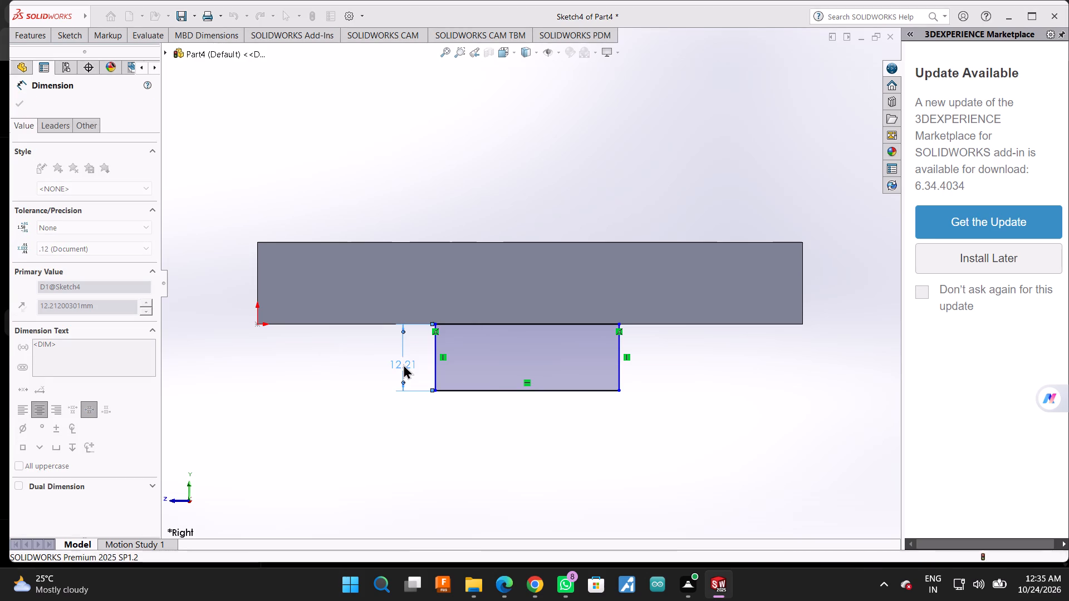
Set the X coordinate of the rectangle's upper corner nearest the origin to 30 mm.
{"action": "left_click", "coordinate": [57, 35]}
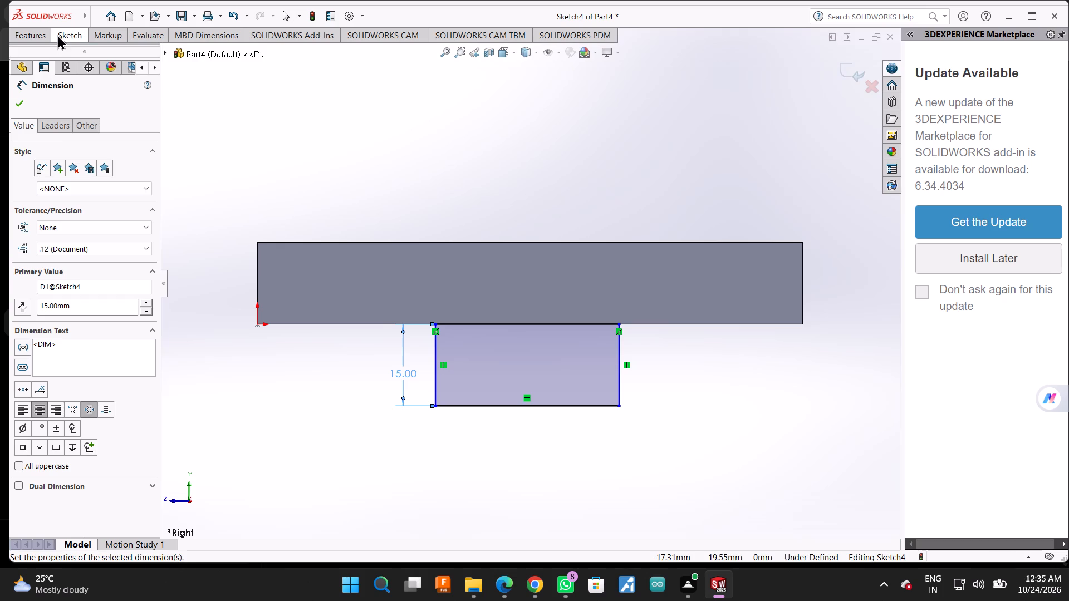
{"action": "left_click", "coordinate": [70, 55]}
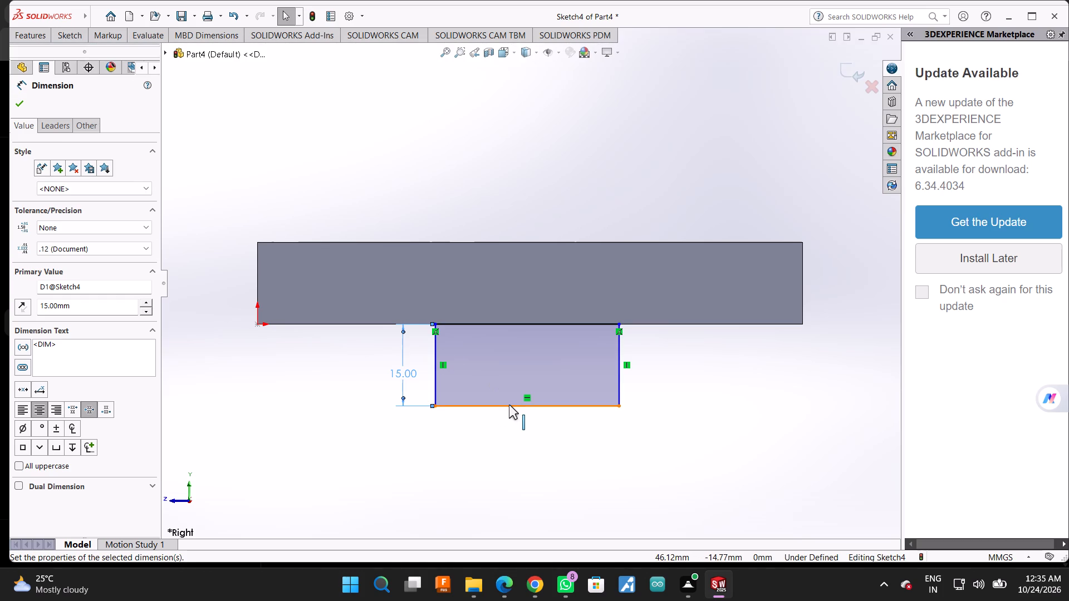
{"action": "left_click", "coordinate": [257, 322]}
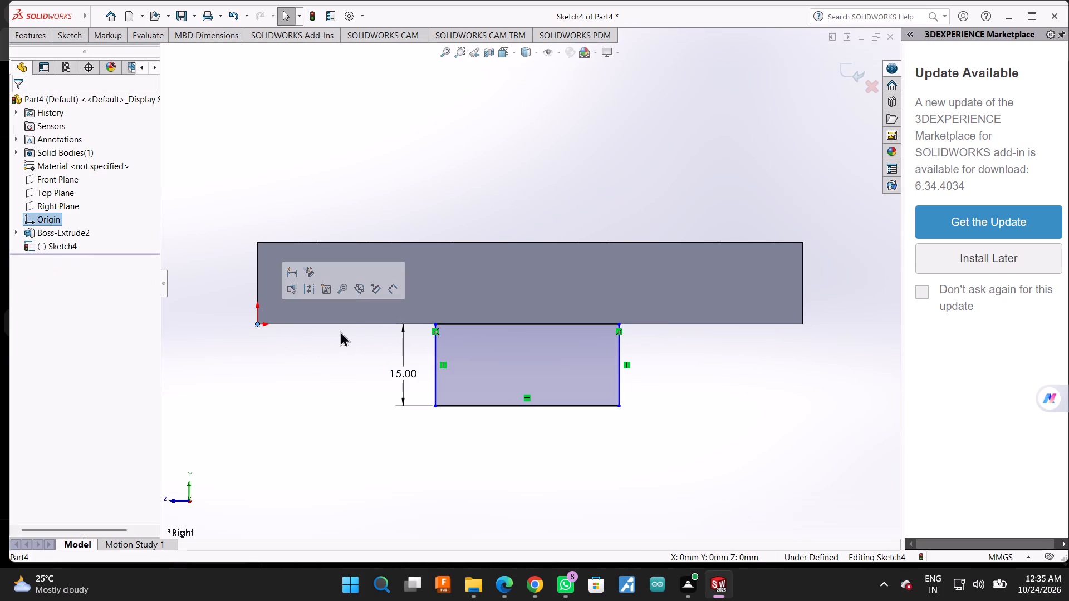
{"action": "left_click", "coordinate": [436, 324]}
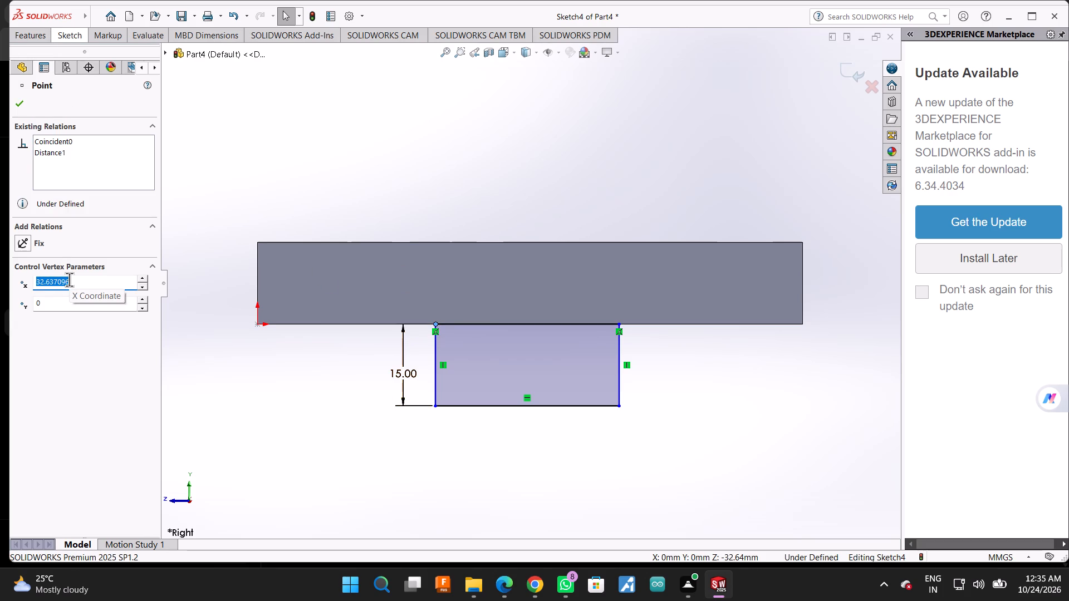
{"action": "type", "text": "30"}
{"action": "key", "text": "Return"}
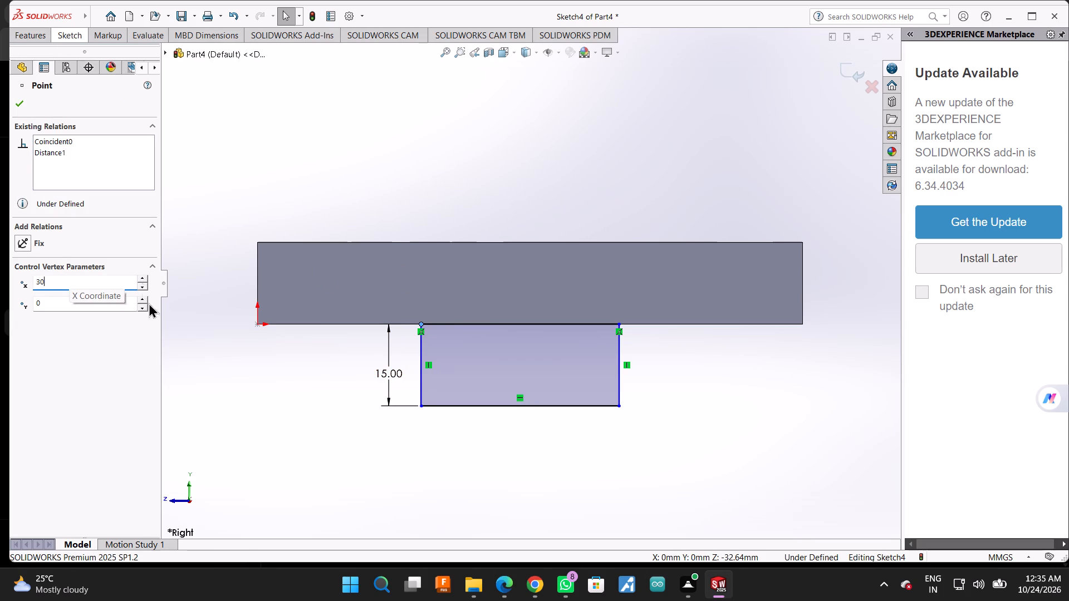
Dimension the distance from the rectangle's other upper corner to the block's lower corner farthest from the origin as 30 mm.
{"action": "left_click", "coordinate": [65, 32]}
{"action": "left_click", "coordinate": [60, 52]}
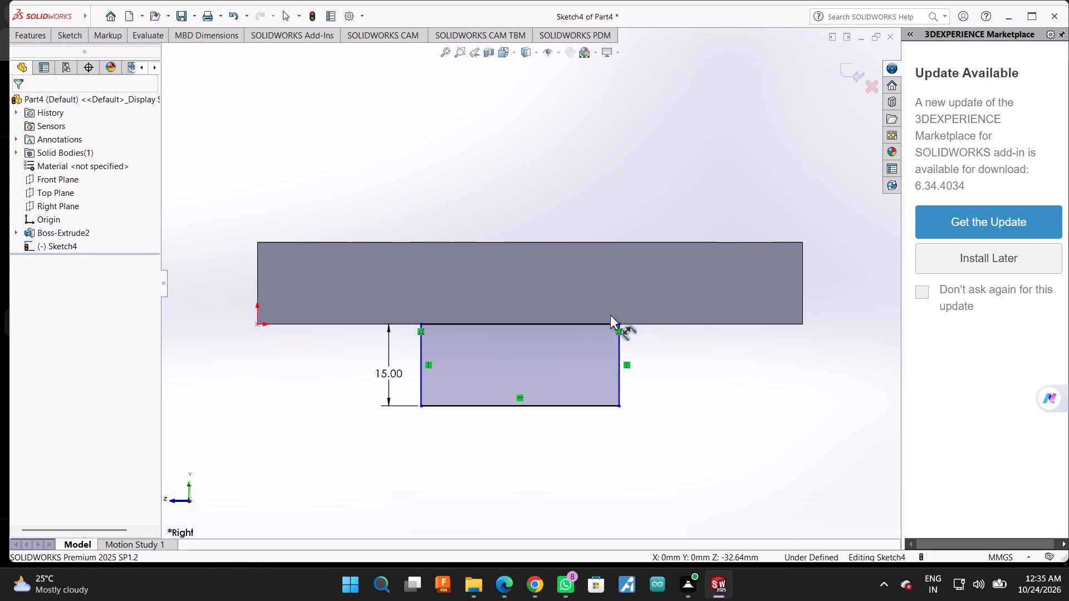
{"action": "left_click", "coordinate": [620, 324]}
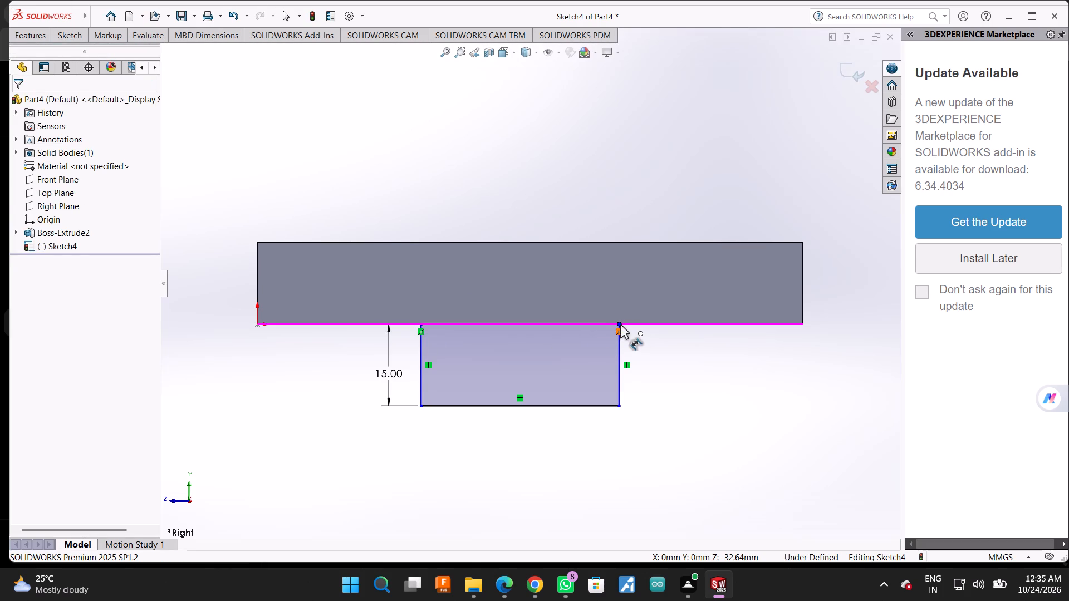
{"action": "left_click", "coordinate": [802, 325]}
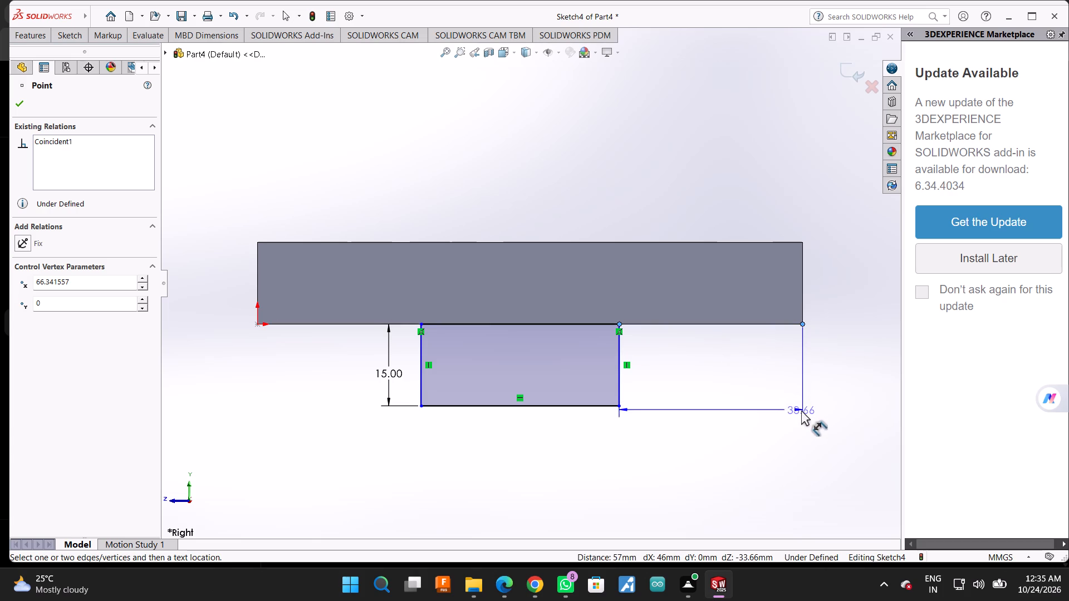
{"action": "left_click", "coordinate": [803, 417]}
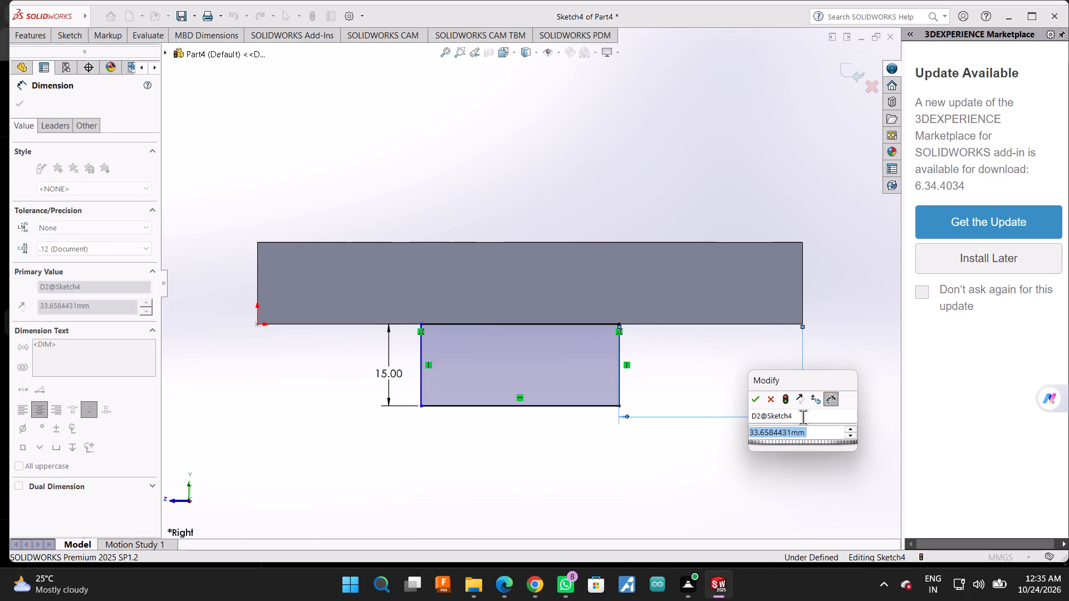
{"action": "type", "text": "30"}
{"action": "key", "text": "Return"}
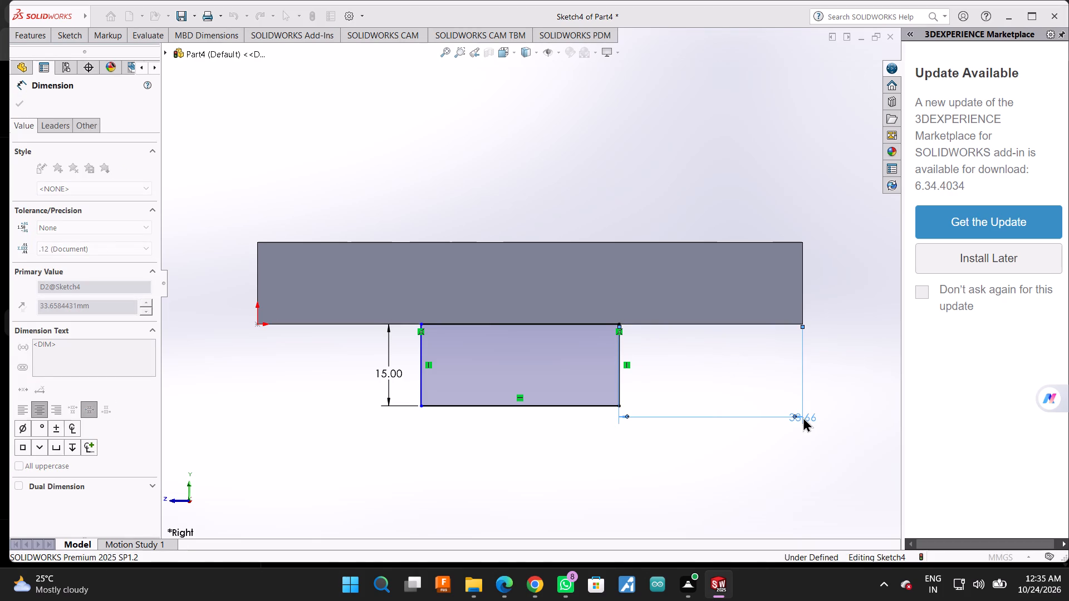
Dimension the length of the boss rectangle's lower horizontal side, accepting the proposed value.
{"action": "left_click", "coordinate": [528, 408]}
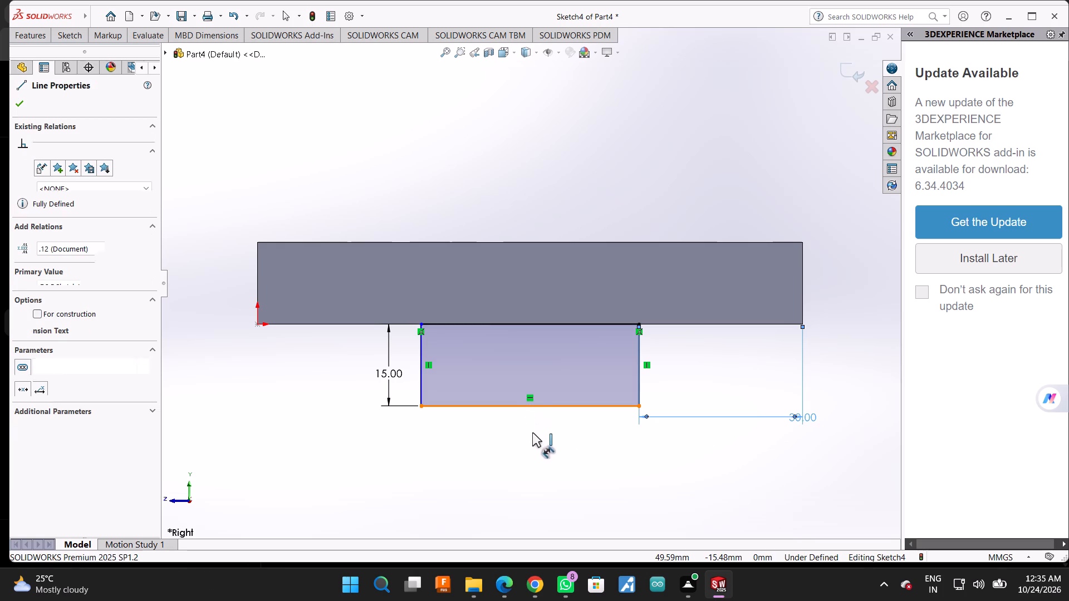
{"action": "left_click", "coordinate": [533, 436]}
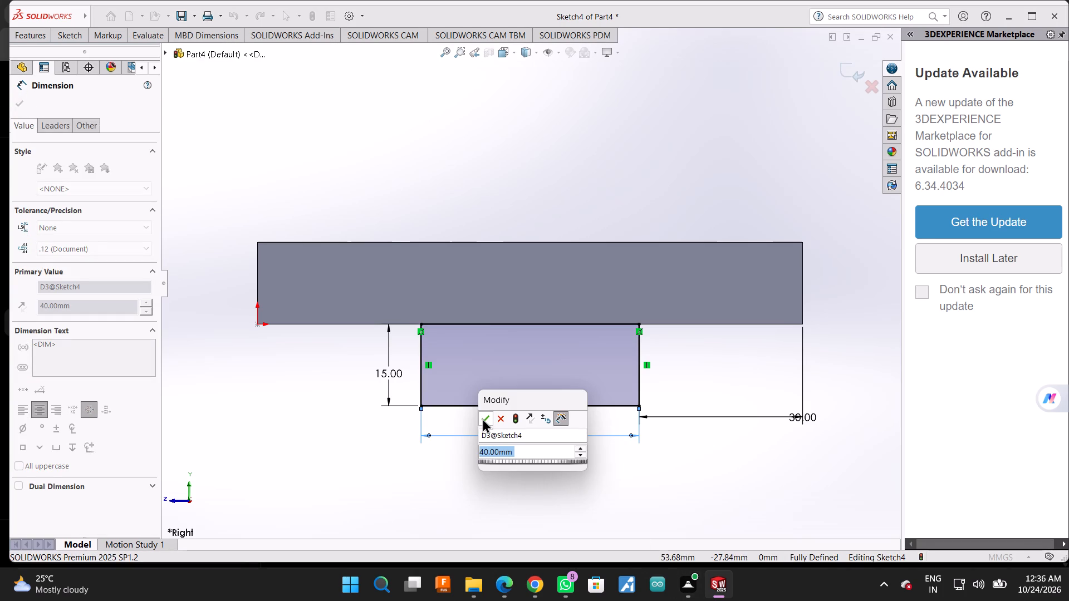
{"action": "left_click", "coordinate": [482, 418]}
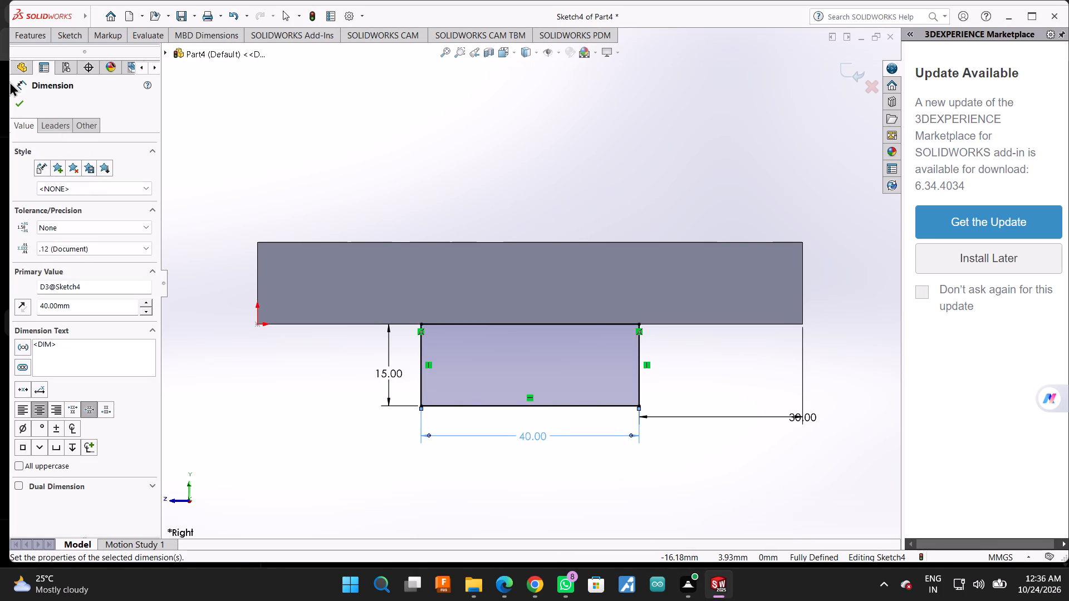
{"action": "left_click", "coordinate": [16, 105]}
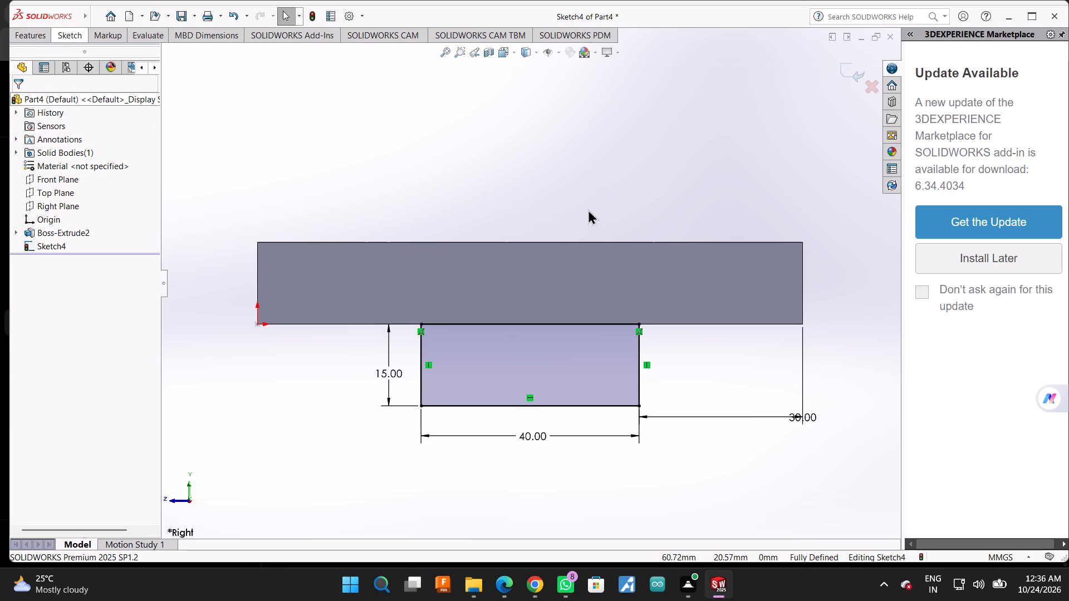
Start a blind Boss-Extrude of the rectangle under the block and set its depth to 23 mm.
{"action": "middle_click", "coordinate": [587, 190]}
{"action": "middle_click_drag", "start_coordinate": [577, 198], "coordinate": [516, 249]}
{"action": "middle_click", "coordinate": [514, 250]}
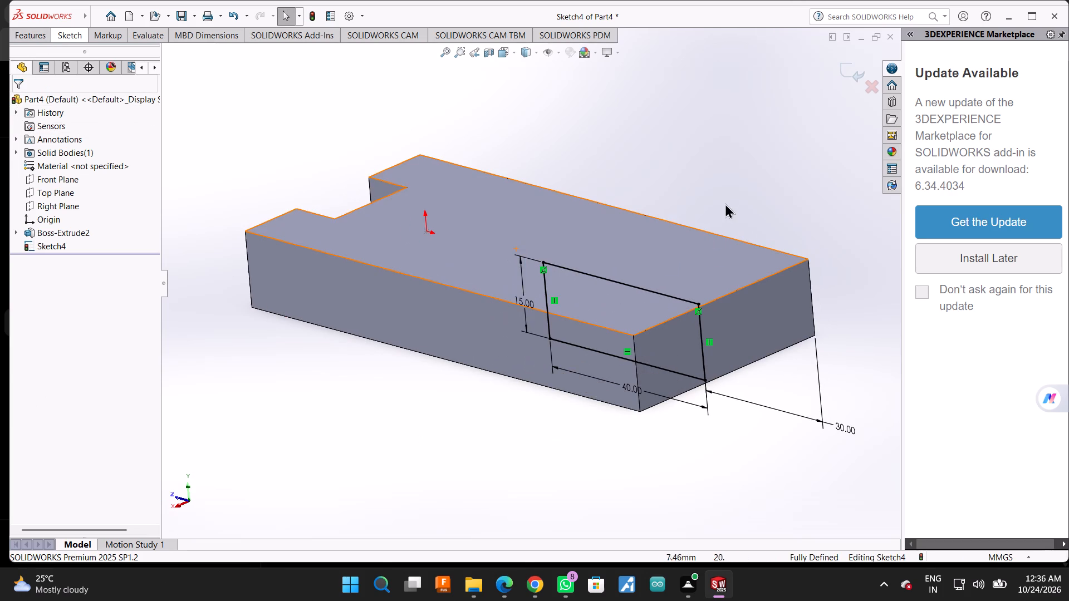
{"action": "middle_click", "coordinate": [649, 276]}
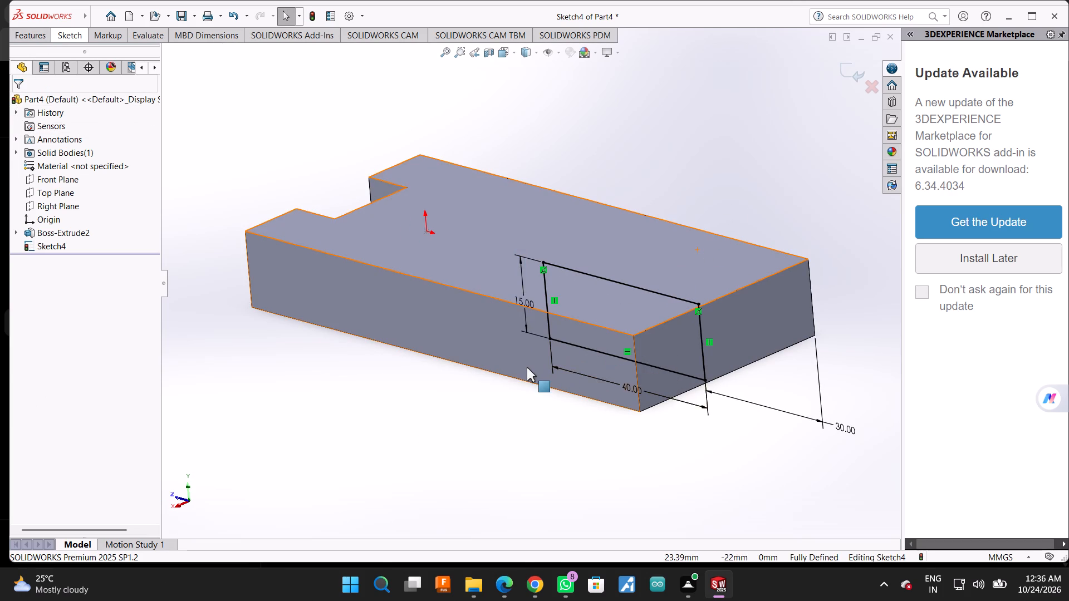
{"action": "middle_click_drag", "start_coordinate": [527, 368], "coordinate": [539, 373]}
{"action": "middle_click_drag", "start_coordinate": [542, 374], "coordinate": [410, 380]}
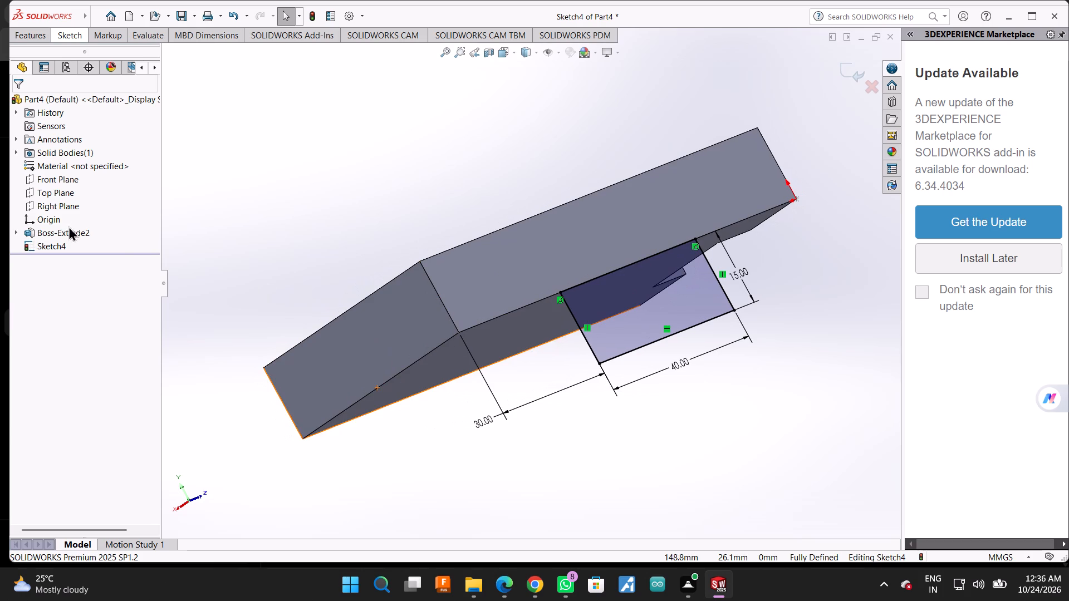
{"action": "left_click", "coordinate": [34, 38]}
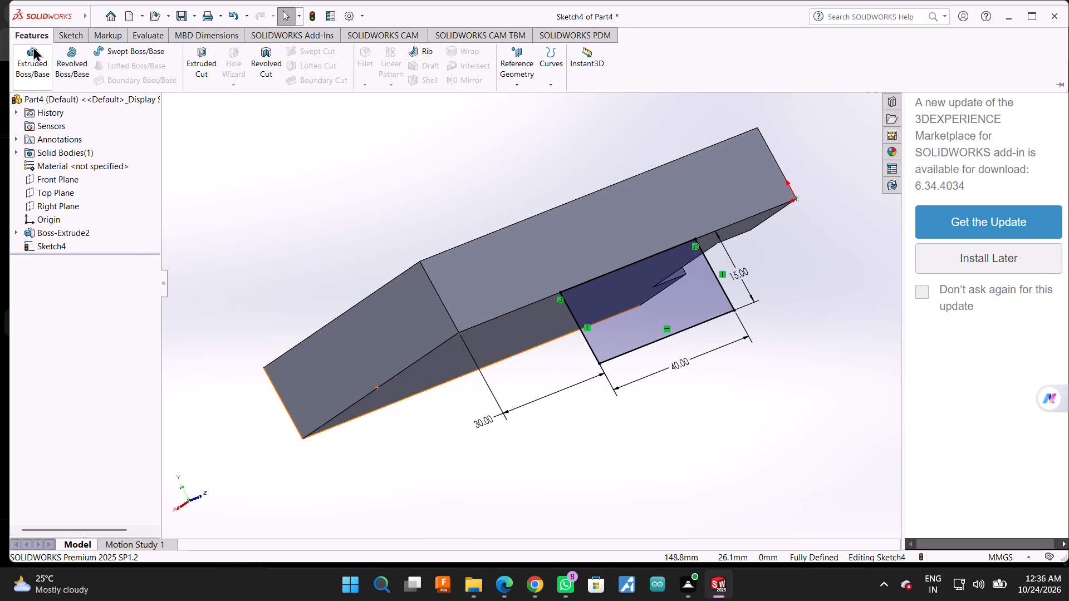
{"action": "left_click", "coordinate": [32, 50]}
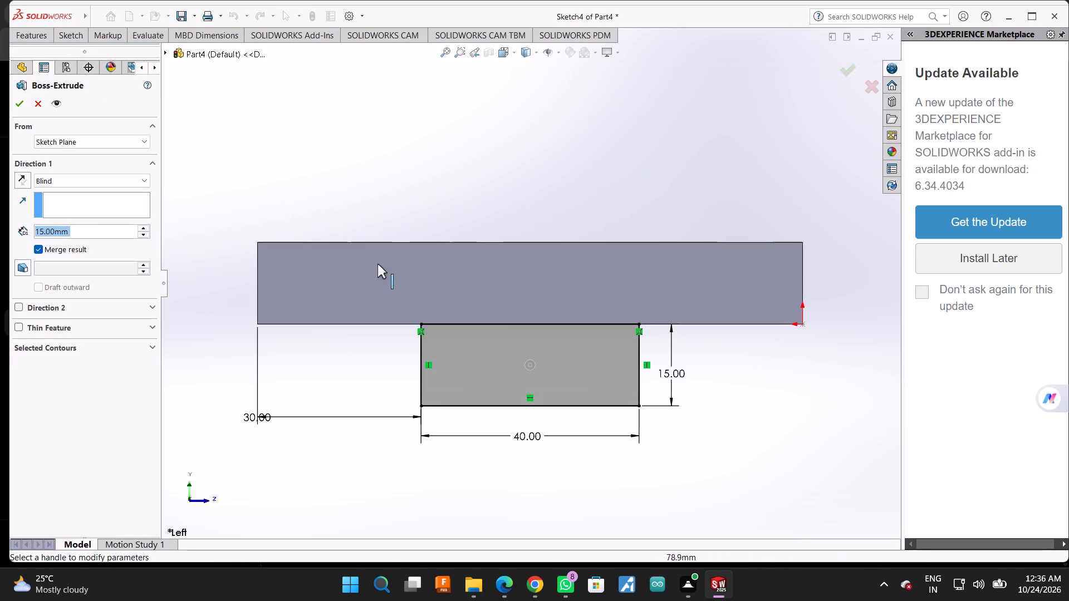
{"action": "scroll", "coordinate": [331, 351], "scroll_direction": "up", "scroll_amount": 1}
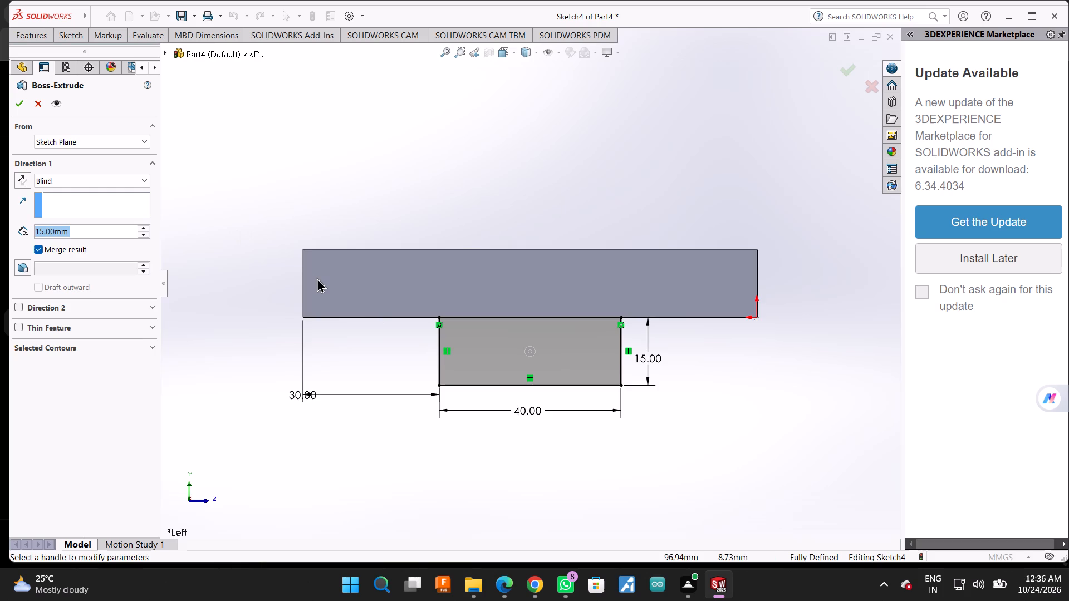
{"action": "middle_click_drag", "start_coordinate": [317, 278], "coordinate": [430, 324]}
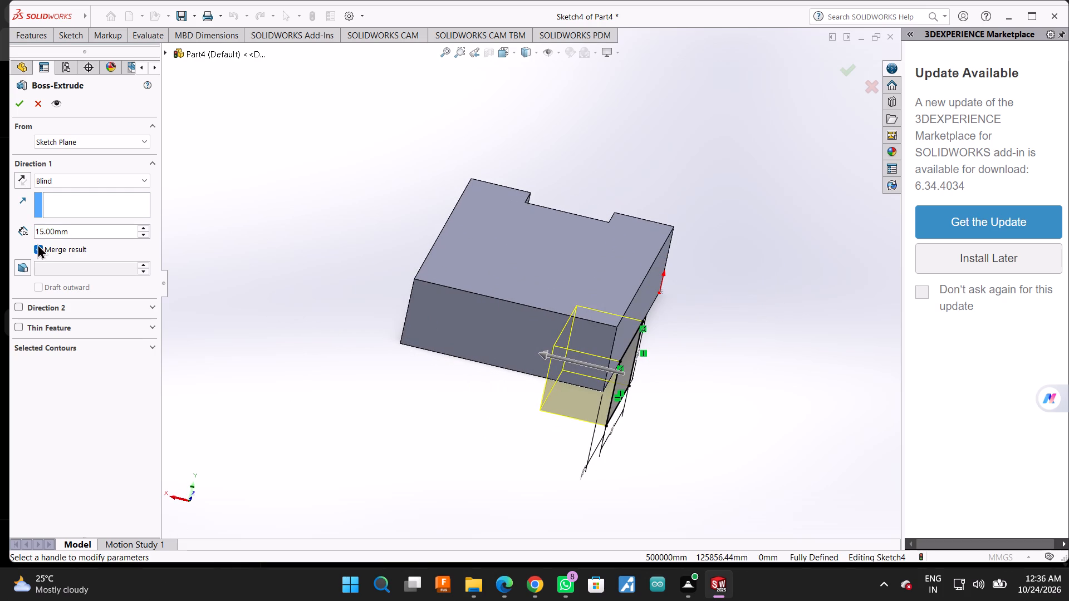
{"action": "left_click", "coordinate": [41, 230]}
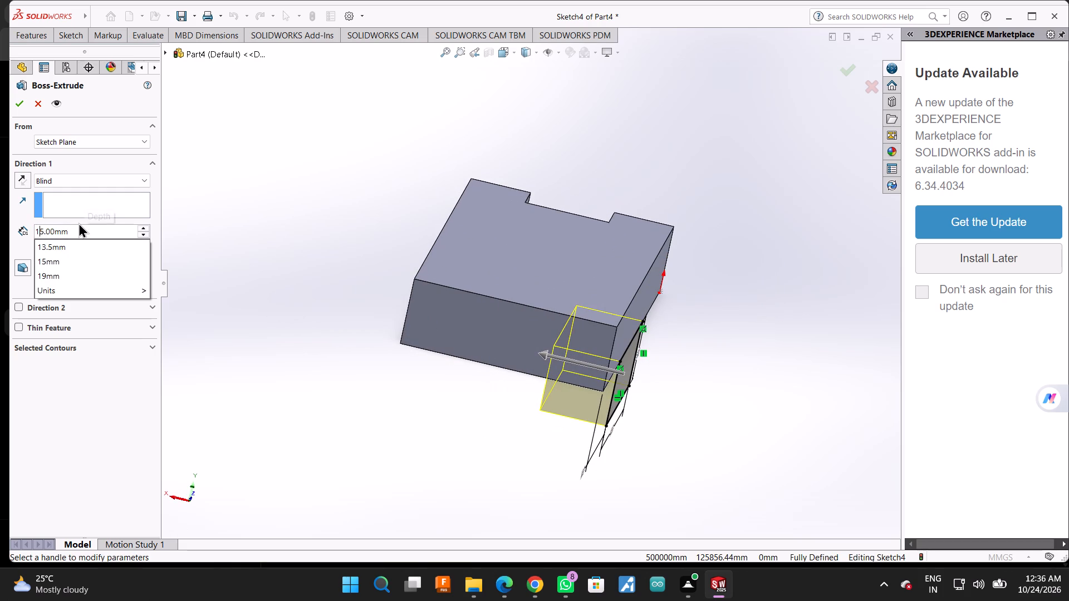
{"action": "key", "text": "Right"}
{"action": "key", "text": "BackSpace"}
{"action": "key", "text": "BackSpace"}
{"action": "type", "text": "23"}
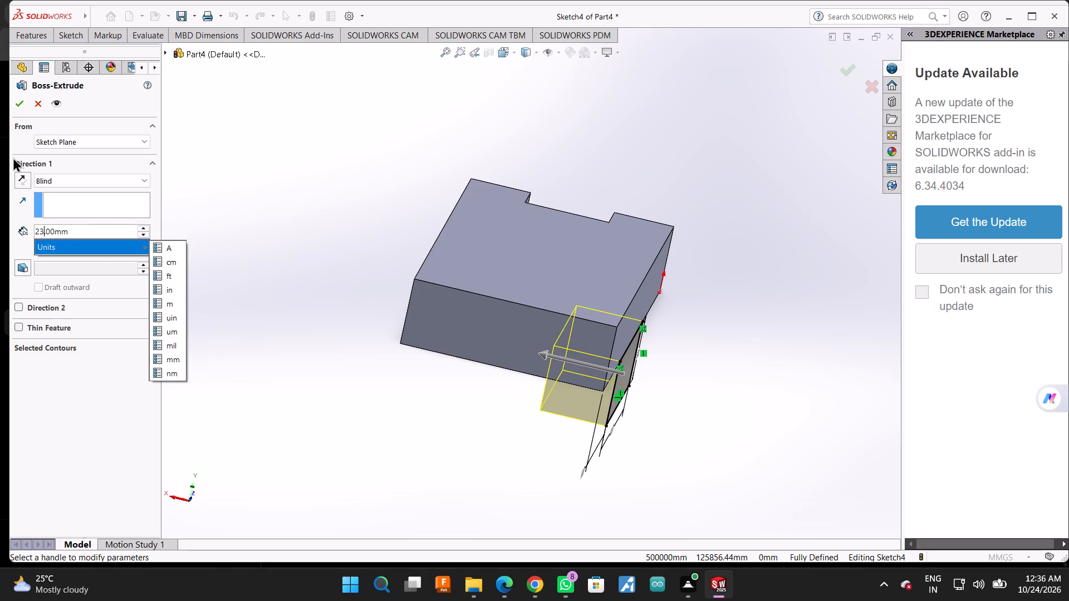
{"action": "left_click", "coordinate": [17, 100]}
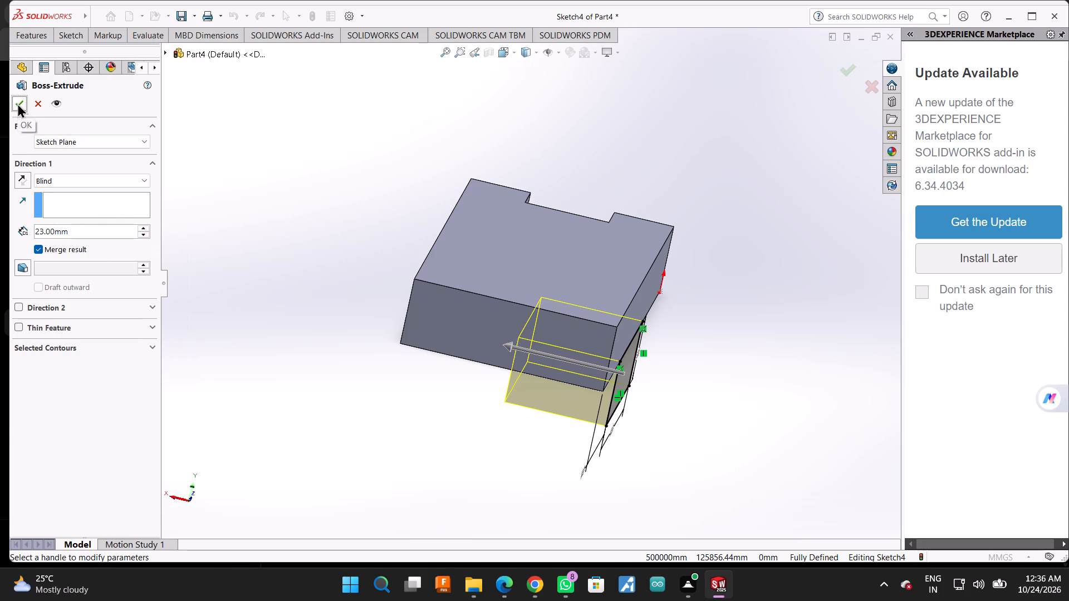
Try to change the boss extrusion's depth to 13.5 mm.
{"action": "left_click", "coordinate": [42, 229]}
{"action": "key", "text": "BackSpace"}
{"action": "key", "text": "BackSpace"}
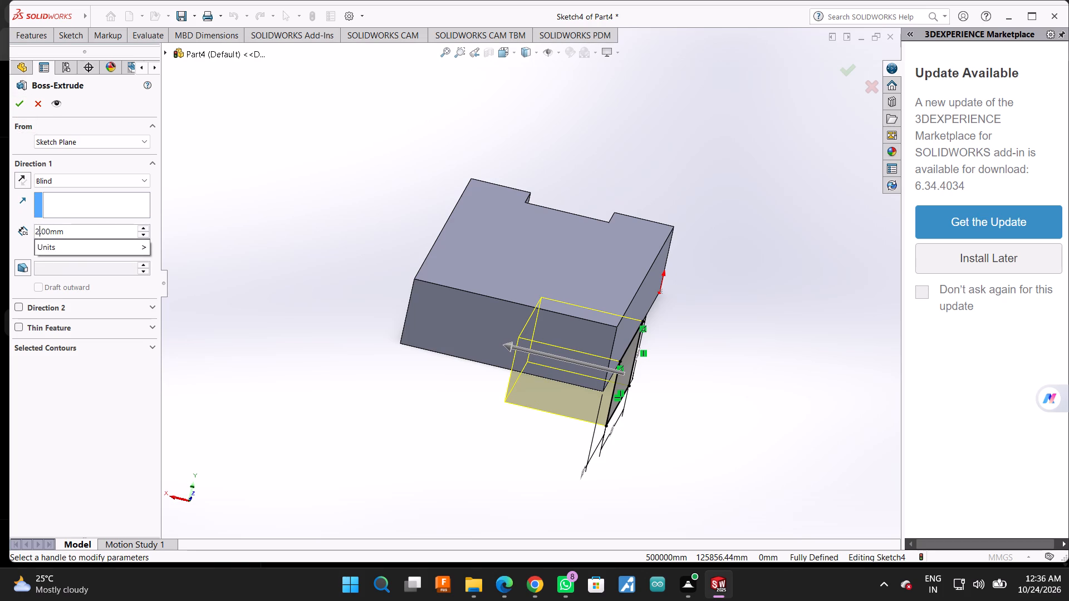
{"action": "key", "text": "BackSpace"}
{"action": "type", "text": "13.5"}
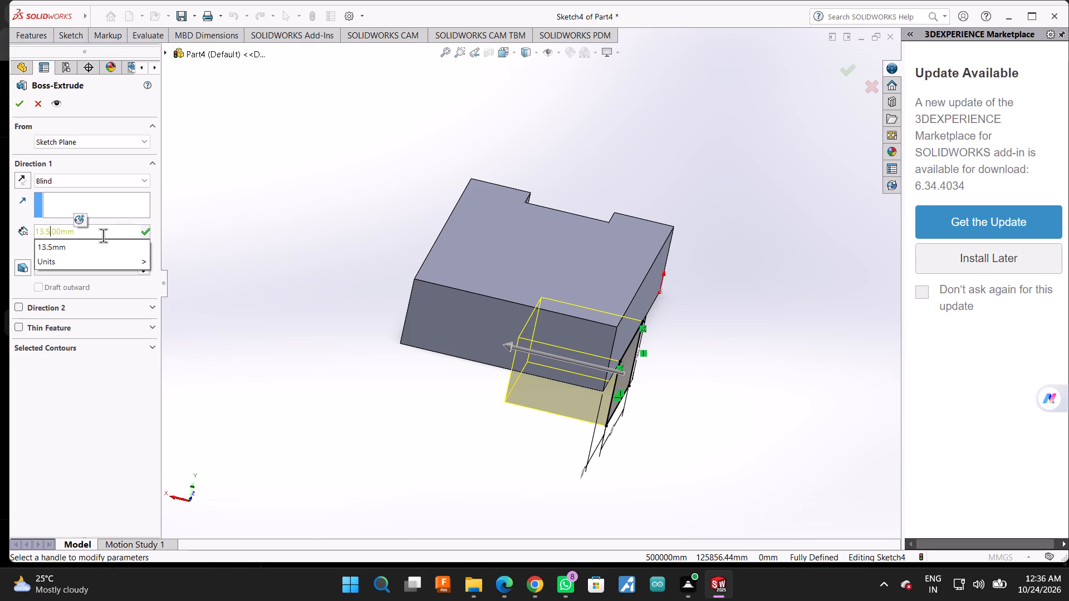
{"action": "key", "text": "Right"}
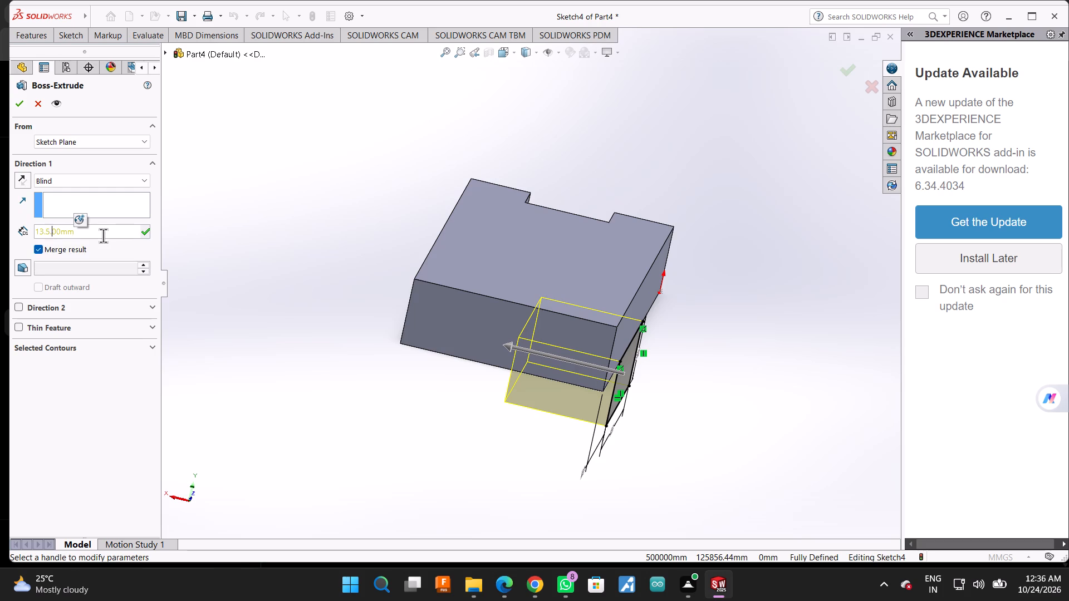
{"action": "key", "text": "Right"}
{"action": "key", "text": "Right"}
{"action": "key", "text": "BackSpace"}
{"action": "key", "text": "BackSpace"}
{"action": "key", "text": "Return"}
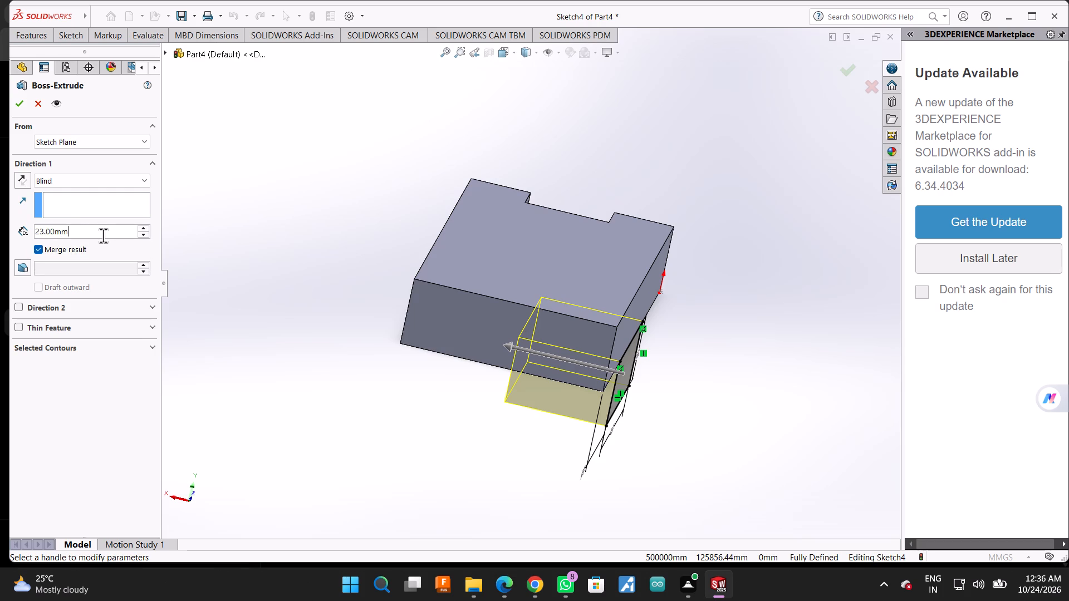
Set the boss extrusion's blind depth to 13.5 mm and complete the extrusion, merged with the block.
{"action": "left_click", "coordinate": [43, 228]}
{"action": "key", "text": "BackSpace"}
{"action": "key", "text": "BackSpace"}
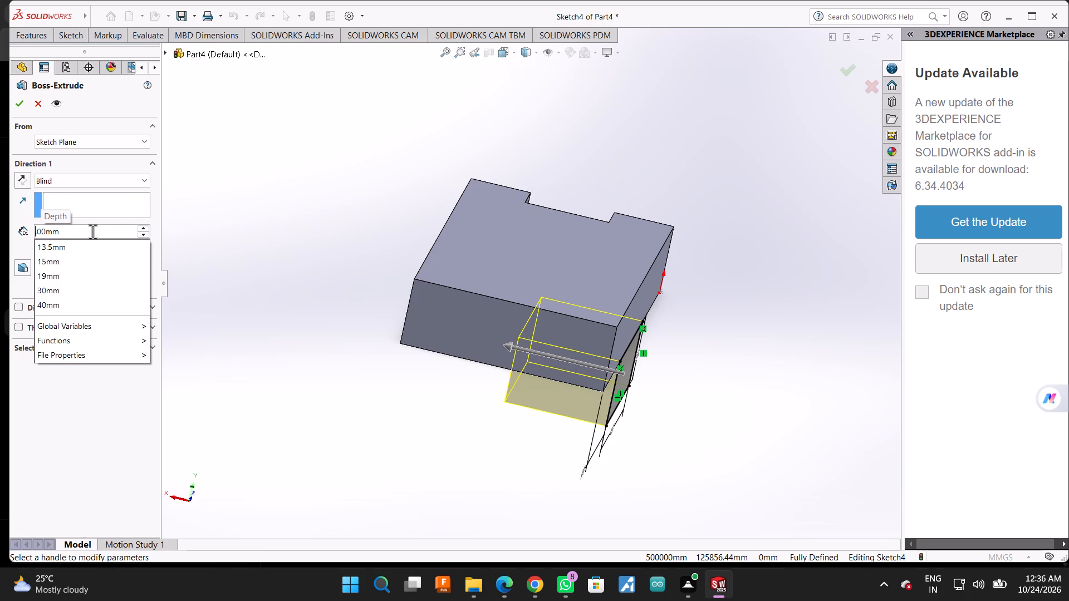
{"action": "key", "text": "BackSpace"}
{"action": "type", "text": "13"}
{"action": "key", "text": "Right"}
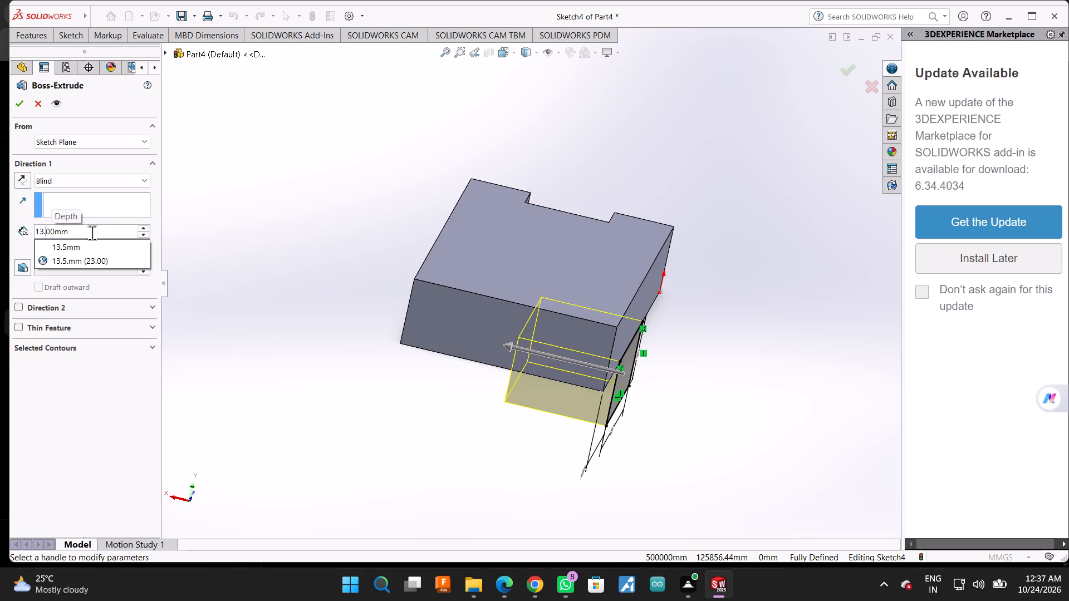
{"action": "left_click", "coordinate": [78, 249]}
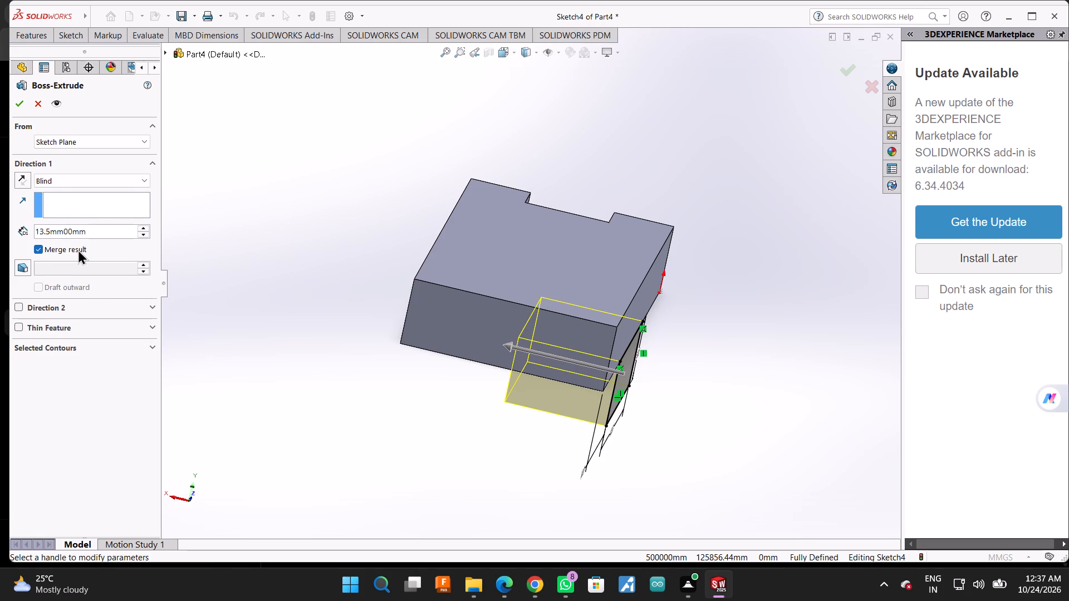
{"action": "left_click", "coordinate": [83, 232]}
{"action": "key", "text": "BackSpace"}
{"action": "key", "text": "BackSpace"}
{"action": "key", "text": "BackSpace"}
{"action": "key", "text": "BackSpace"}
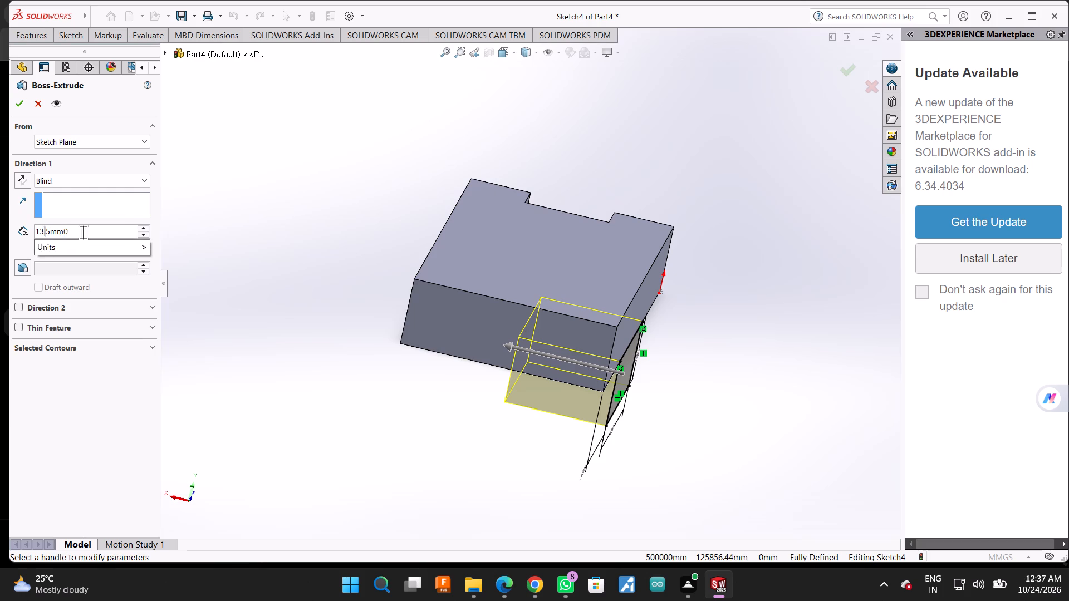
{"action": "key", "text": "BackSpace"}
{"action": "key", "text": "m"}
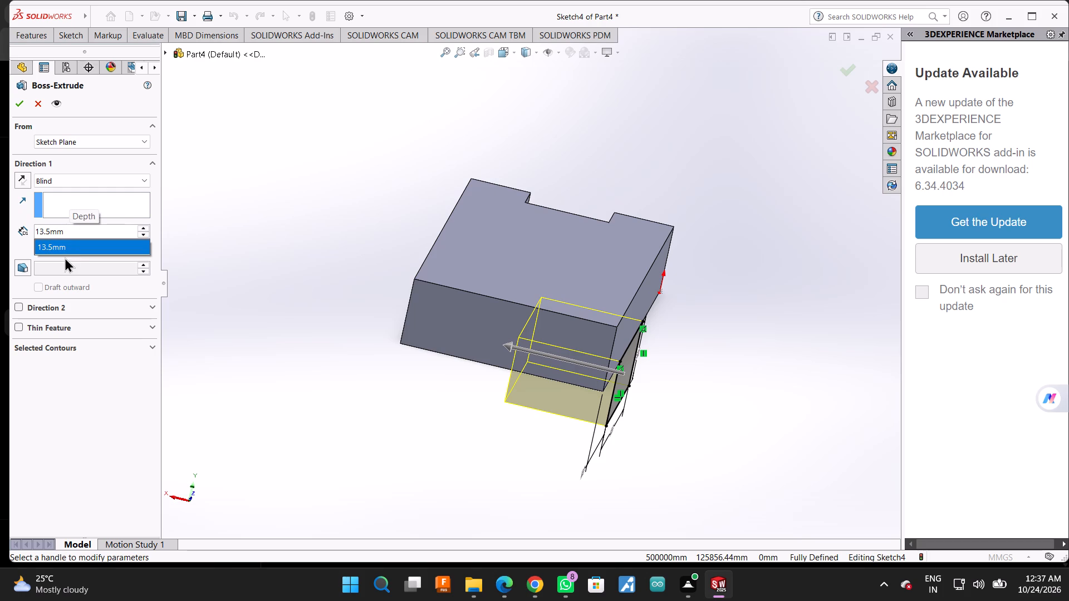
{"action": "left_click", "coordinate": [61, 254]}
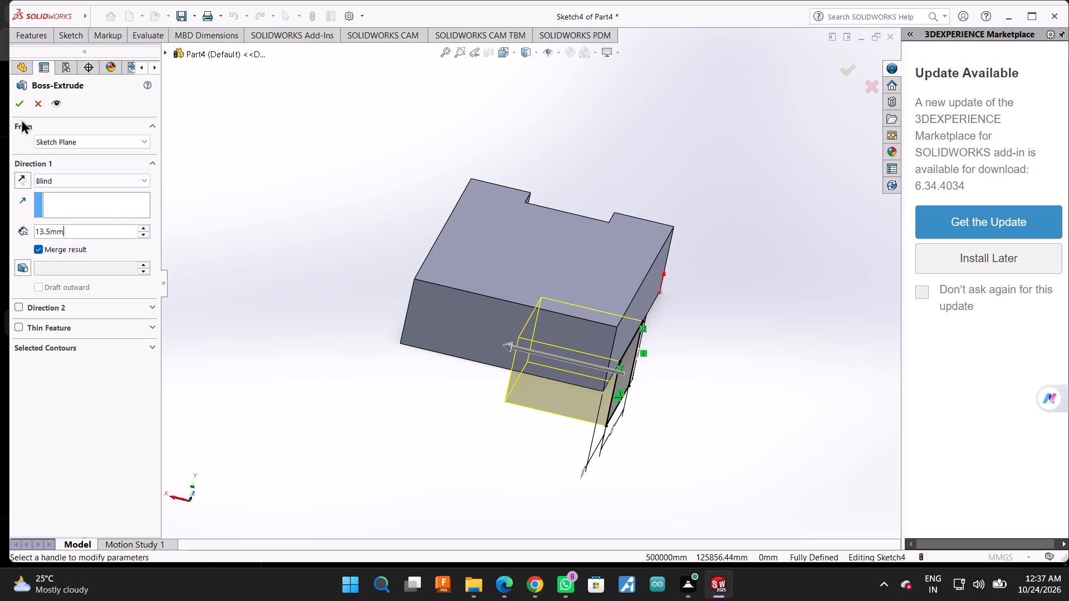
{"action": "left_click", "coordinate": [18, 97]}
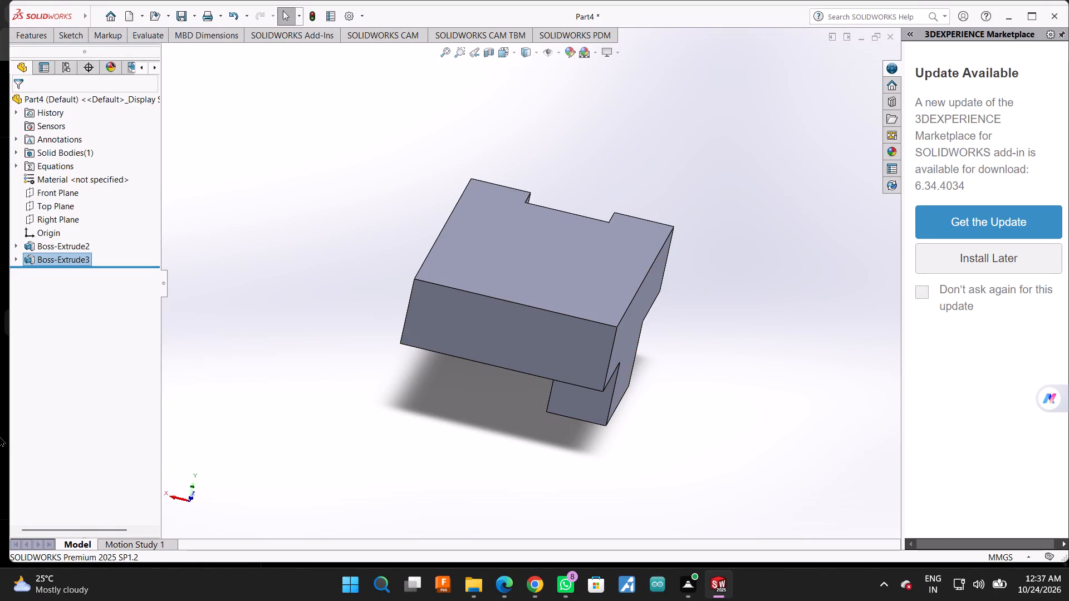
Examine the notched block and its extruded lower boss from above, below and the sides.
{"action": "scroll", "coordinate": [8, 425], "scroll_direction": "up", "scroll_amount": 2}
{"action": "scroll", "coordinate": [208, 332], "scroll_direction": "up", "scroll_amount": 2}
{"action": "middle_click_drag", "start_coordinate": [616, 252], "coordinate": [610, 264]}
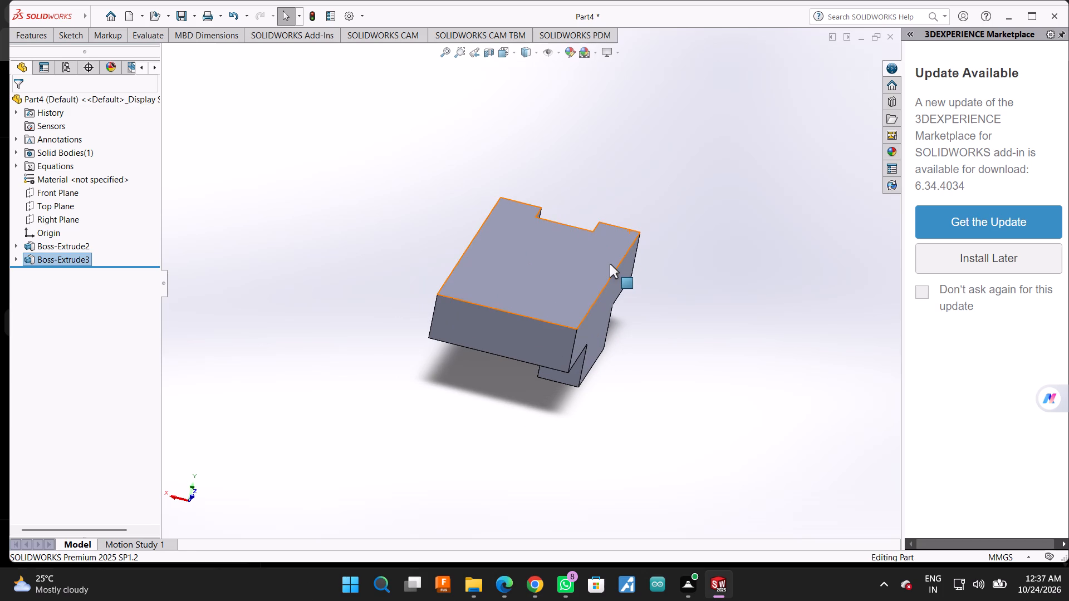
{"action": "right_click", "coordinate": [751, 309]}
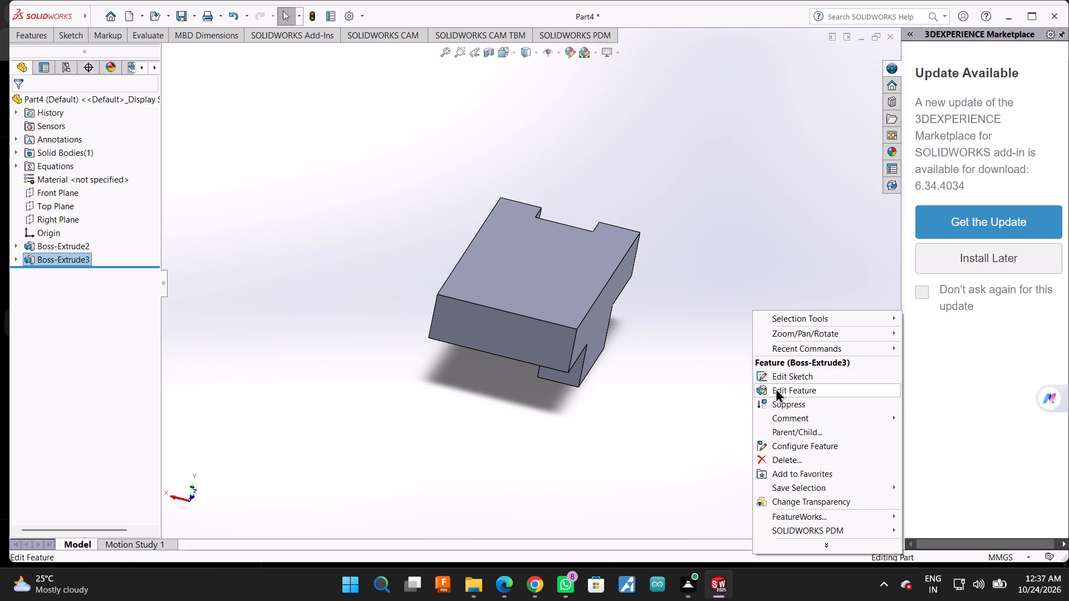
{"action": "left_click", "coordinate": [725, 306]}
{"action": "middle_click_drag", "start_coordinate": [587, 341], "coordinate": [511, 366]}
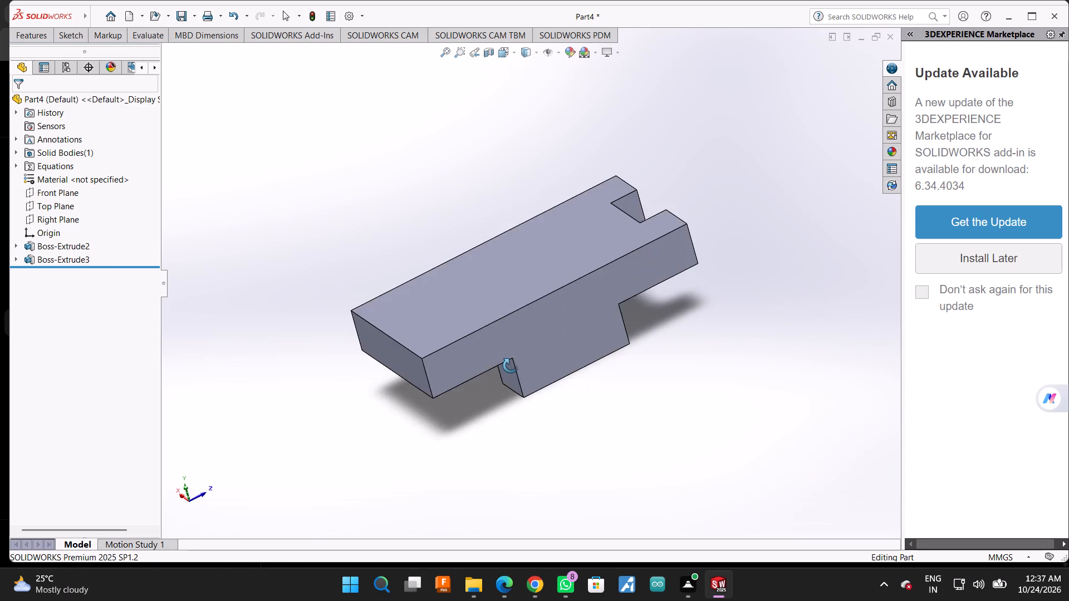
{"action": "middle_click_drag", "start_coordinate": [511, 366], "coordinate": [722, 153]}
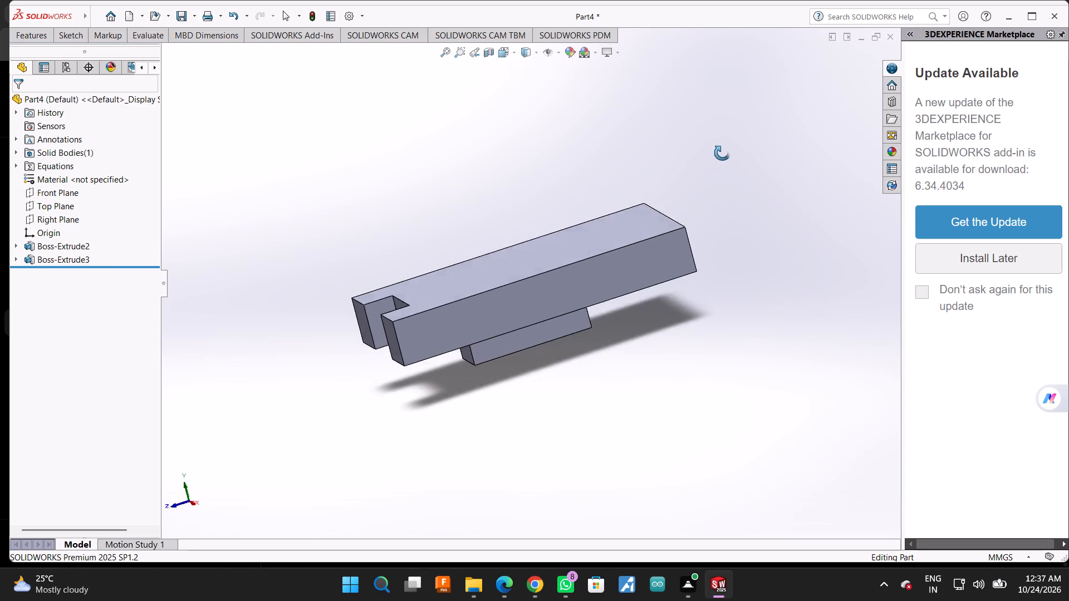
{"action": "middle_click_drag", "start_coordinate": [722, 153], "coordinate": [723, 114]}
{"action": "middle_click", "coordinate": [632, 168]}
{"action": "middle_click_drag", "start_coordinate": [632, 168], "coordinate": [612, 221]}
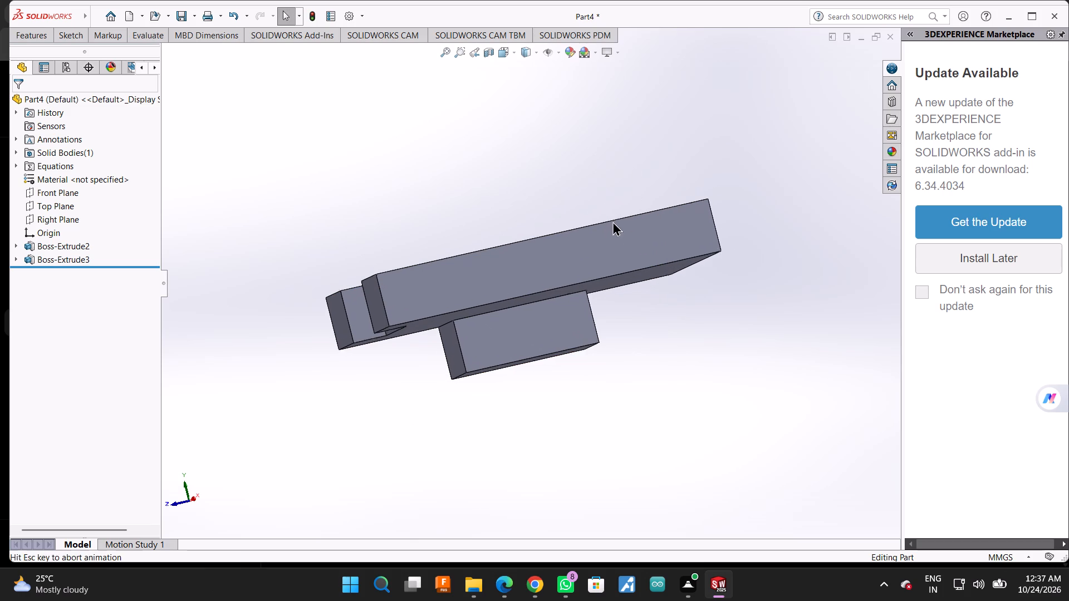
{"action": "middle_click_drag", "start_coordinate": [612, 221], "coordinate": [608, 236]}
{"action": "scroll", "coordinate": [607, 237], "scroll_direction": "up", "scroll_amount": 1}
{"action": "middle_click", "coordinate": [610, 192]}
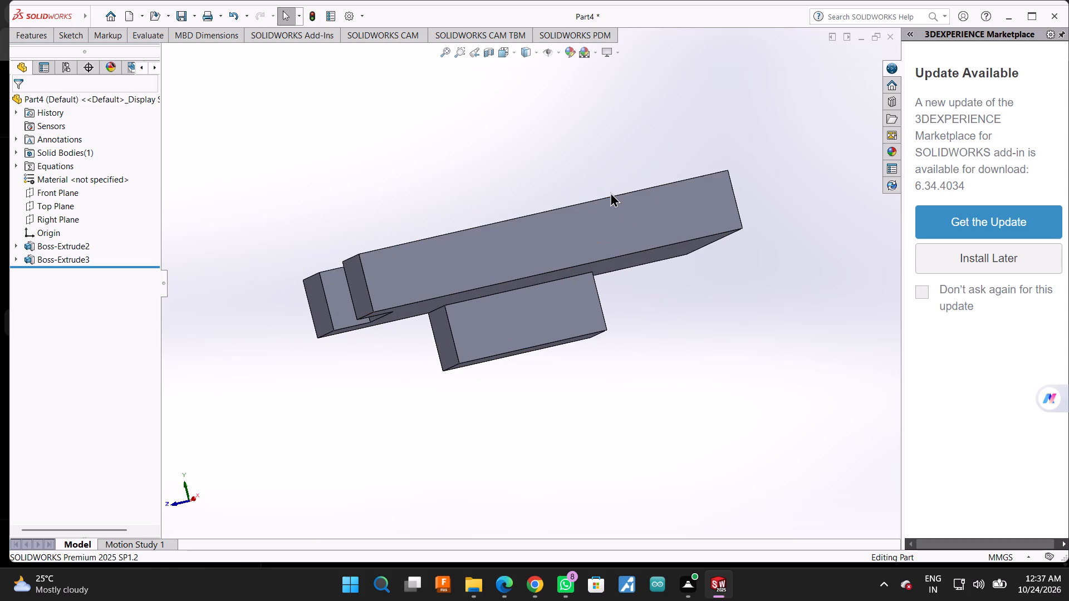
{"action": "middle_click_drag", "start_coordinate": [610, 193], "coordinate": [605, 254]}
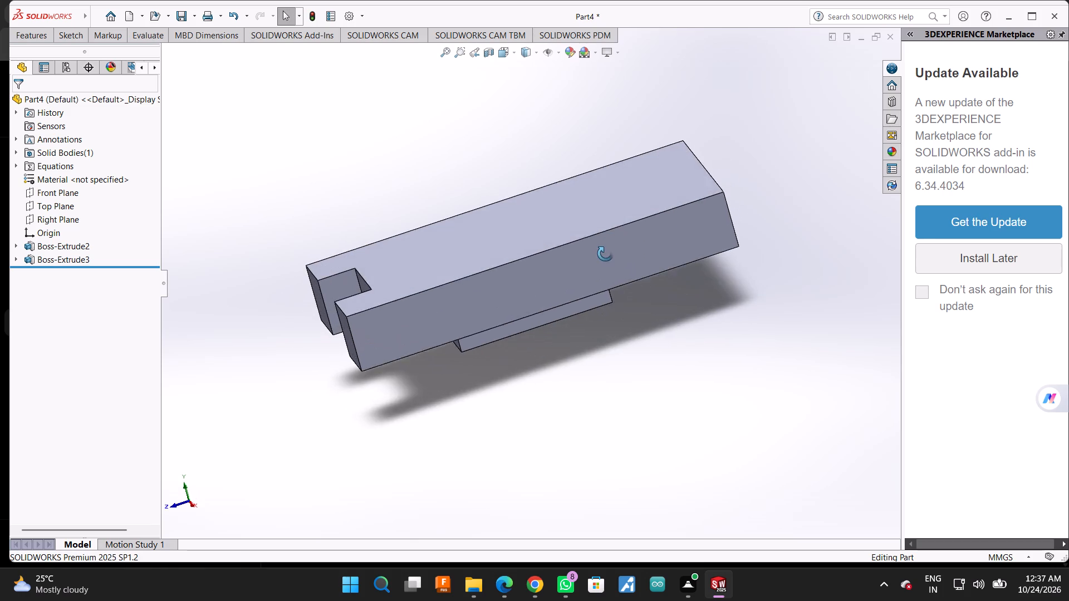
Create a reference plane offset 46 mm from the Right Plane.
{"action": "middle_click_drag", "start_coordinate": [605, 254], "coordinate": [641, 268]}
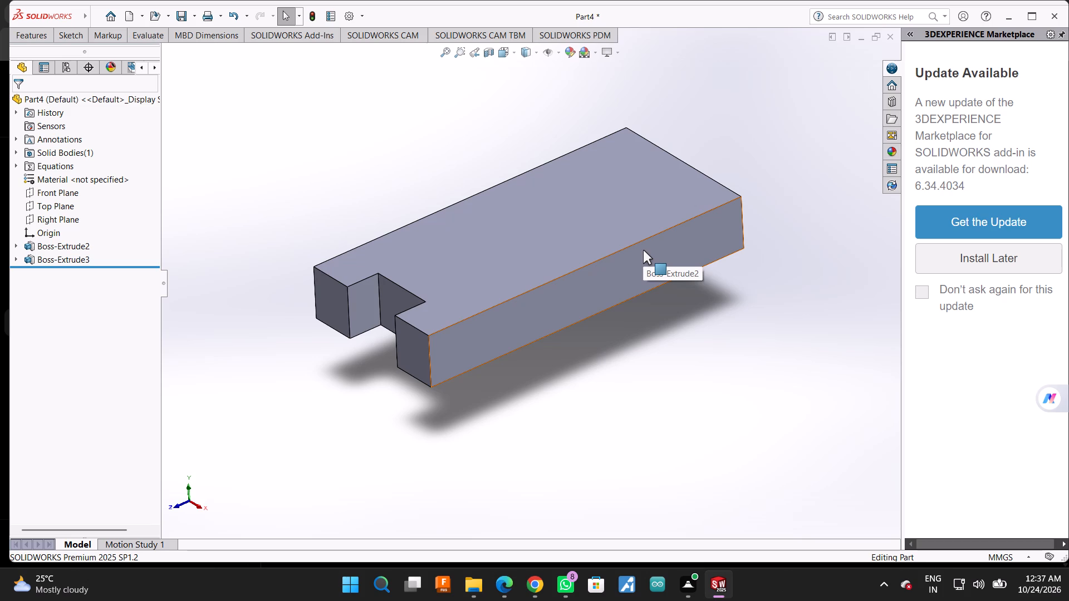
{"action": "left_click", "coordinate": [35, 31]}
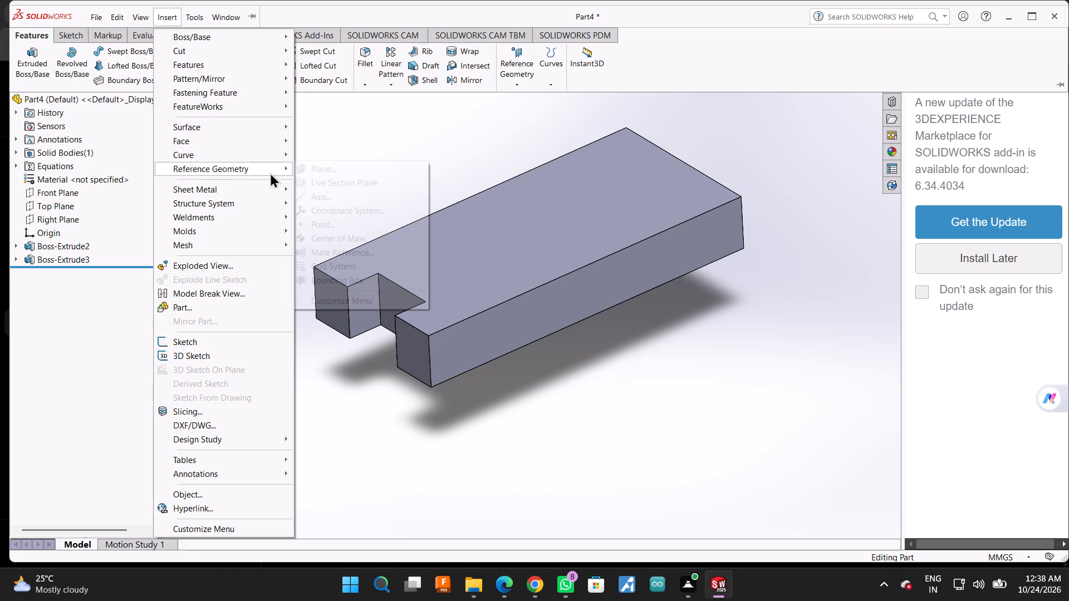
{"action": "left_click", "coordinate": [310, 168]}
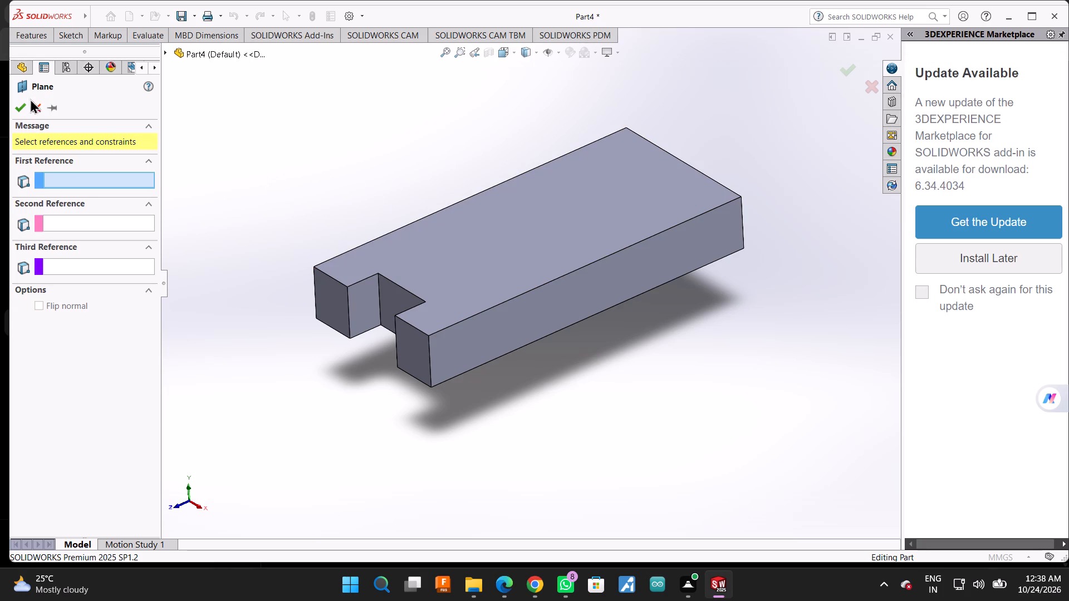
{"action": "left_click", "coordinate": [164, 52]}
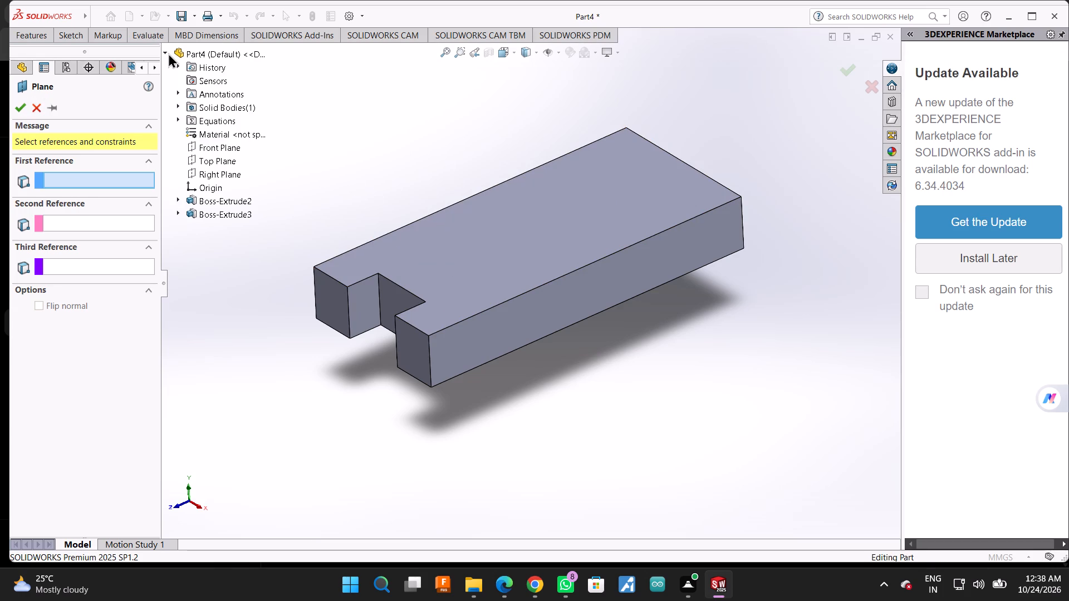
{"action": "left_click", "coordinate": [215, 170]}
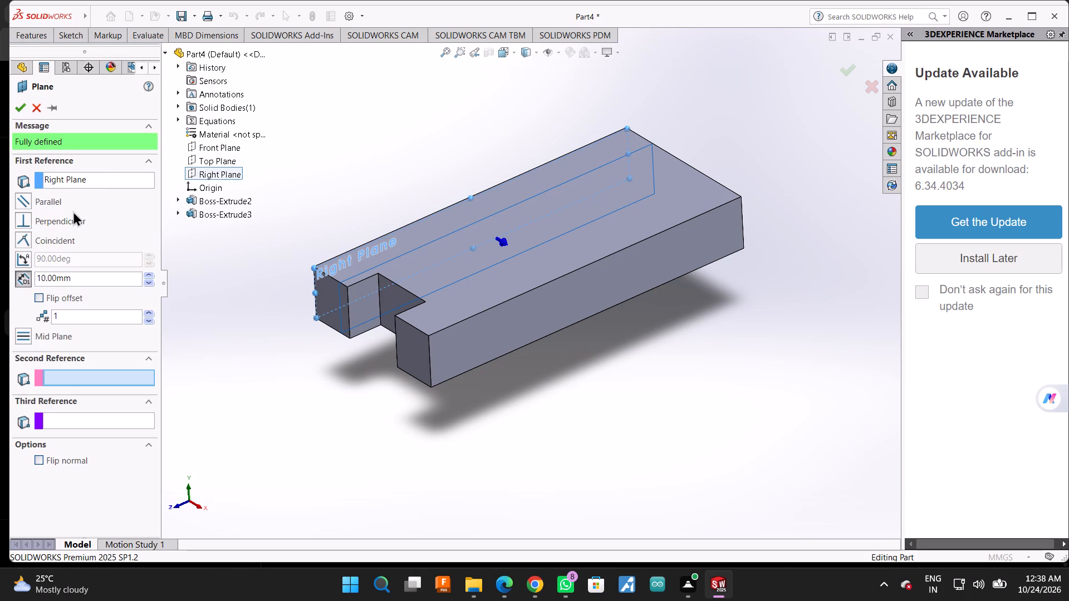
{"action": "left_click", "coordinate": [47, 274]}
{"action": "key", "text": "Left"}
{"action": "key", "text": "BackSpace"}
{"action": "key", "text": "BackSpace"}
{"action": "key", "text": "BackSpace"}
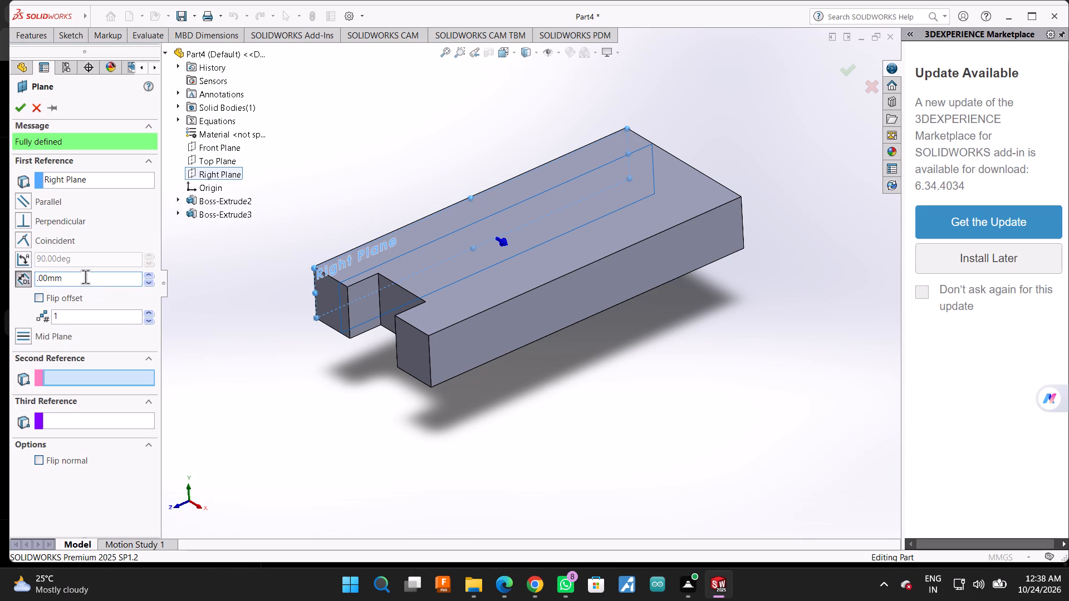
{"action": "key", "text": "1"}
{"action": "key", "text": "BackSpace"}
{"action": "type", "text": "46"}
{"action": "left_click", "coordinate": [14, 102]}
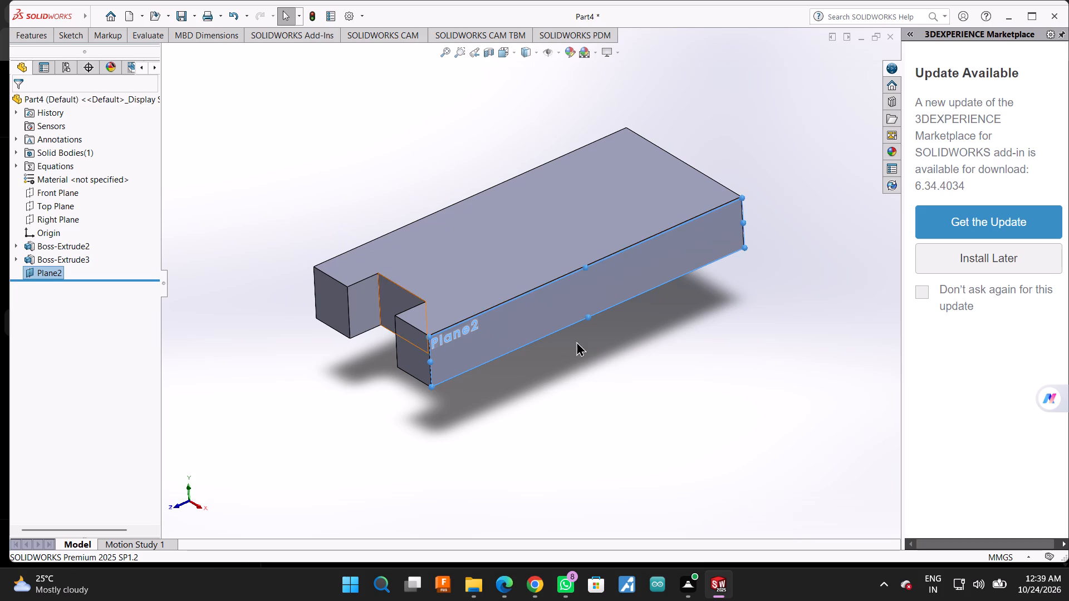
{"action": "left_click", "coordinate": [551, 324]}
{"action": "left_click", "coordinate": [492, 140]}
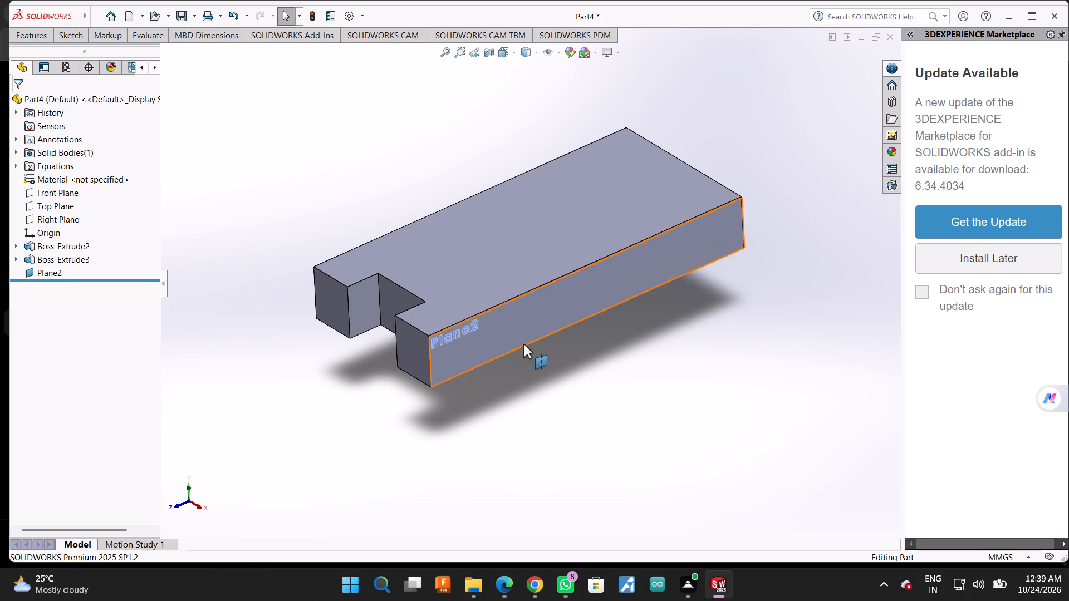
Start a new sketch on the 46 mm offset plane and orient the view square to that plane.
{"action": "middle_click_drag", "start_coordinate": [792, 226], "coordinate": [774, 232]}
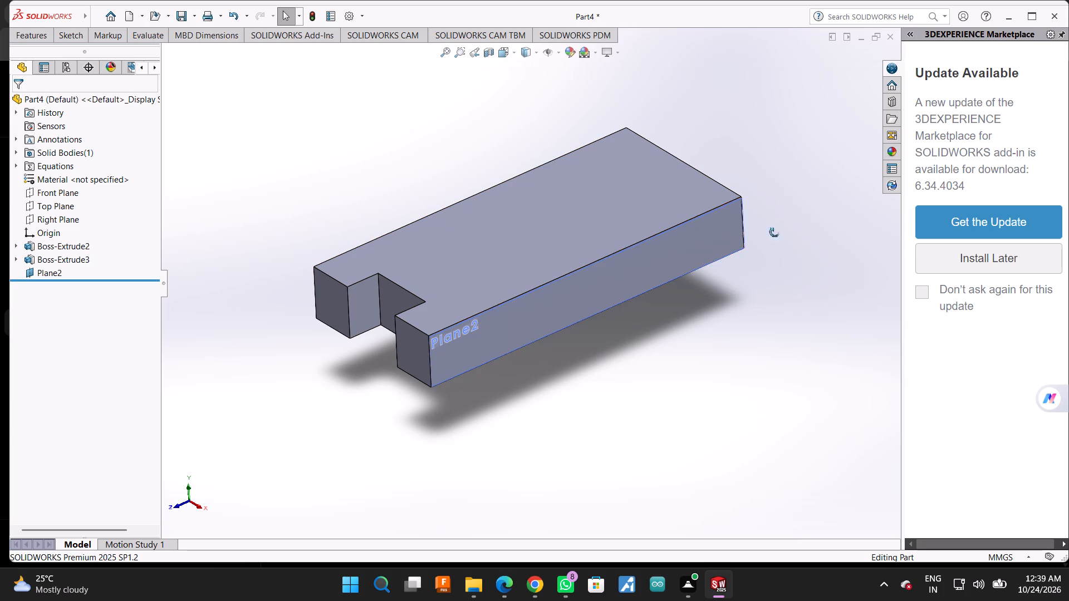
{"action": "middle_click_drag", "start_coordinate": [774, 232], "coordinate": [746, 247]}
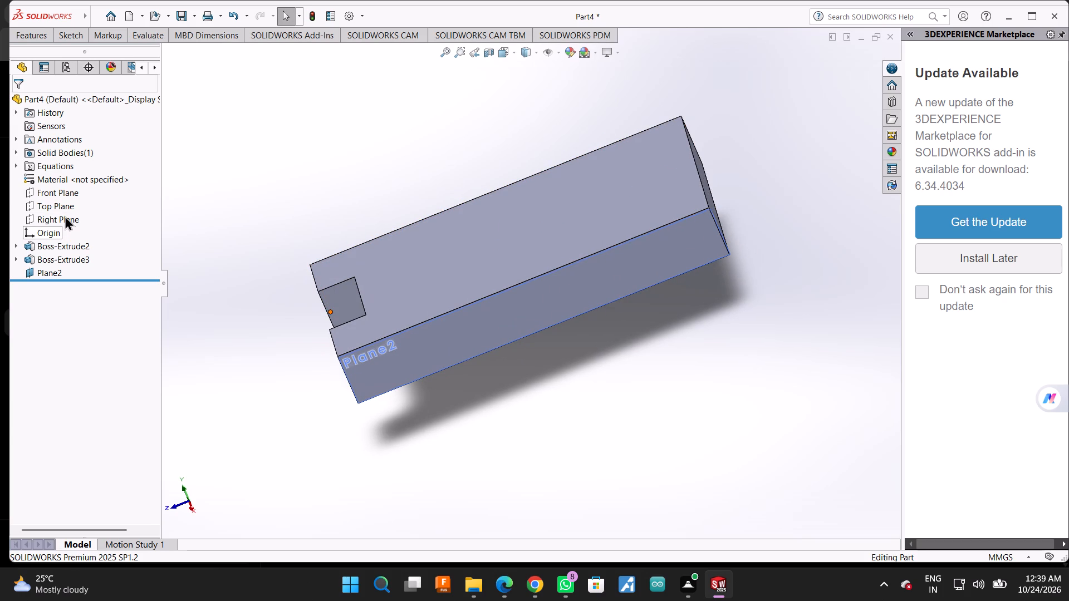
{"action": "left_click", "coordinate": [65, 215]}
{"action": "left_click", "coordinate": [122, 200]}
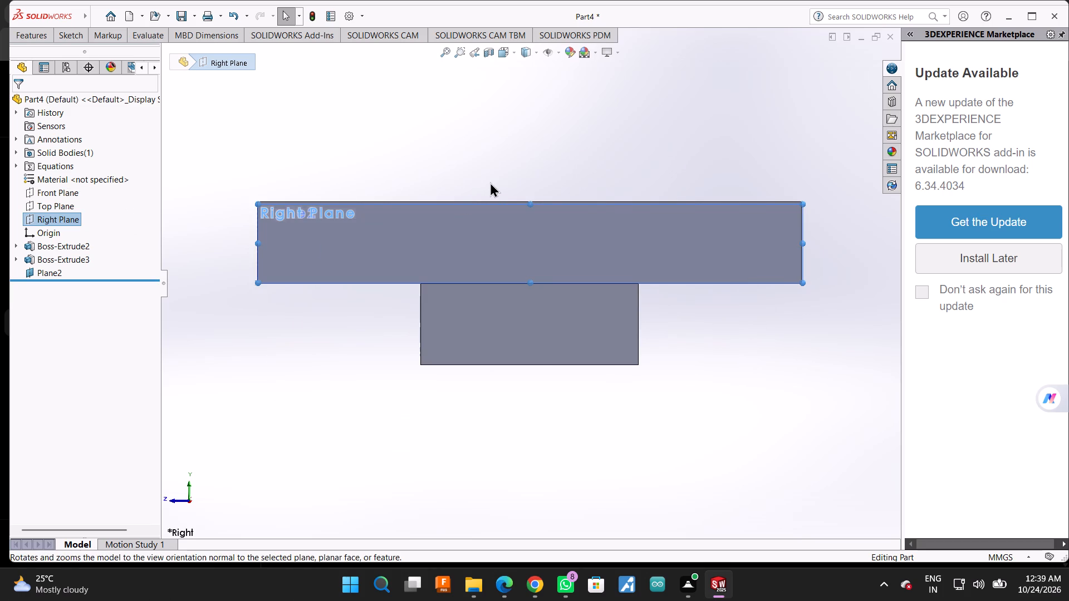
{"action": "left_click", "coordinate": [28, 266]}
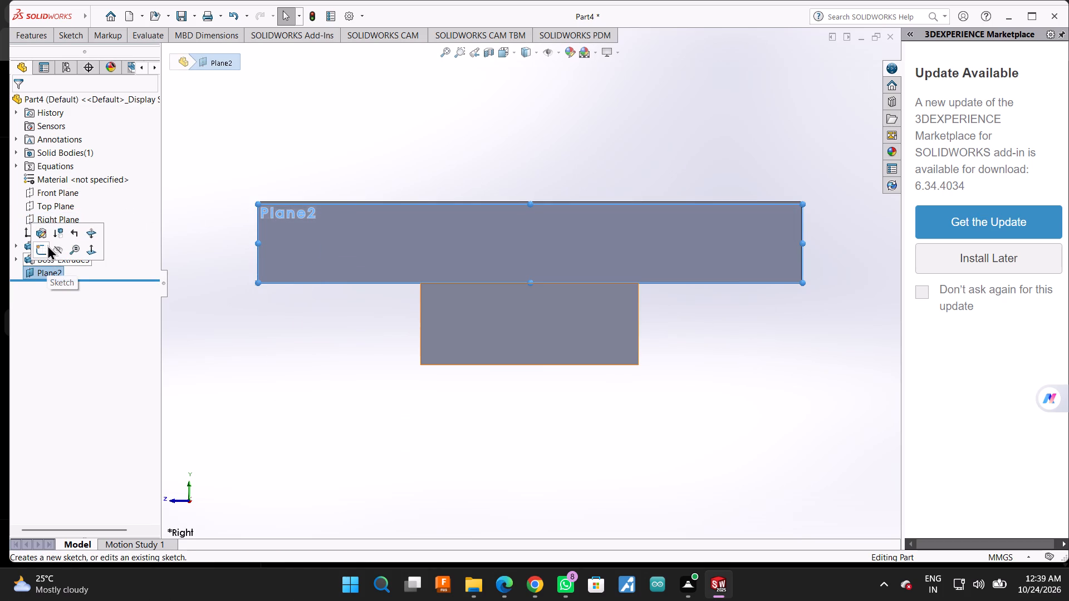
{"action": "left_click", "coordinate": [47, 245]}
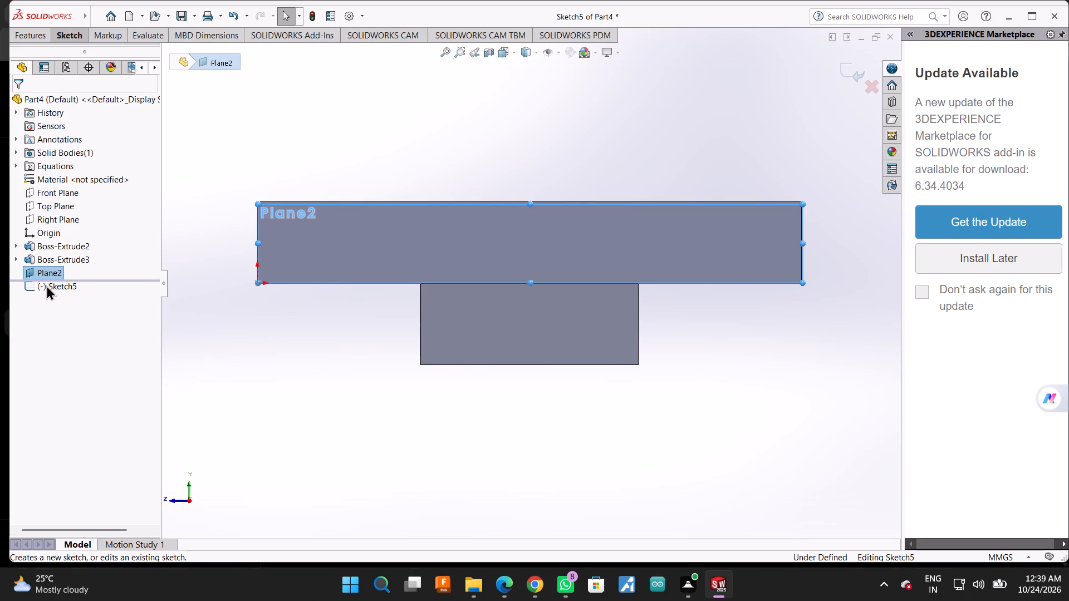
{"action": "left_click", "coordinate": [46, 285]}
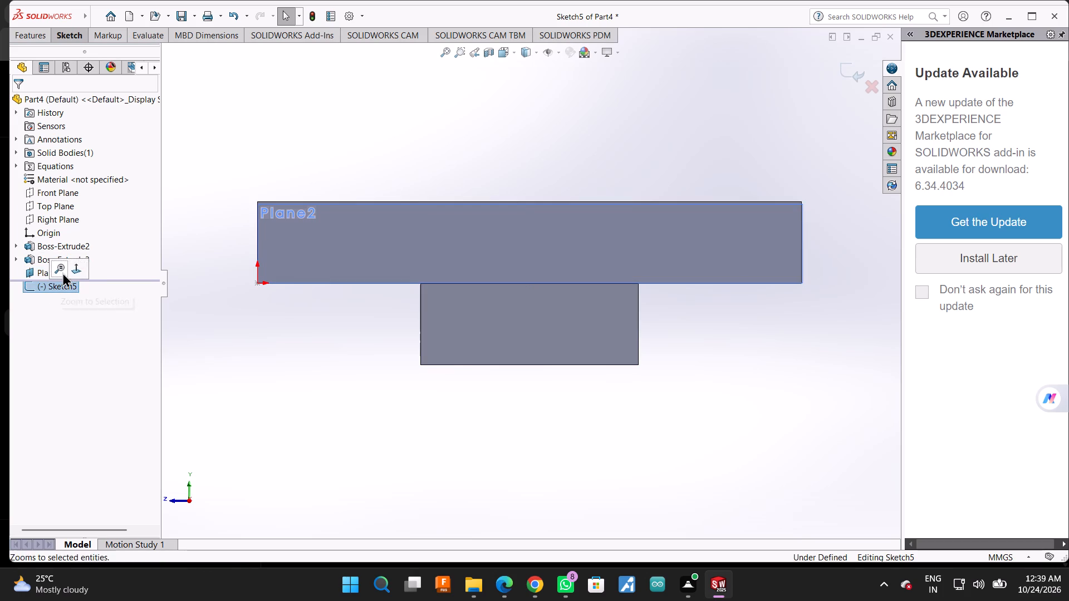
{"action": "left_click", "coordinate": [73, 269]}
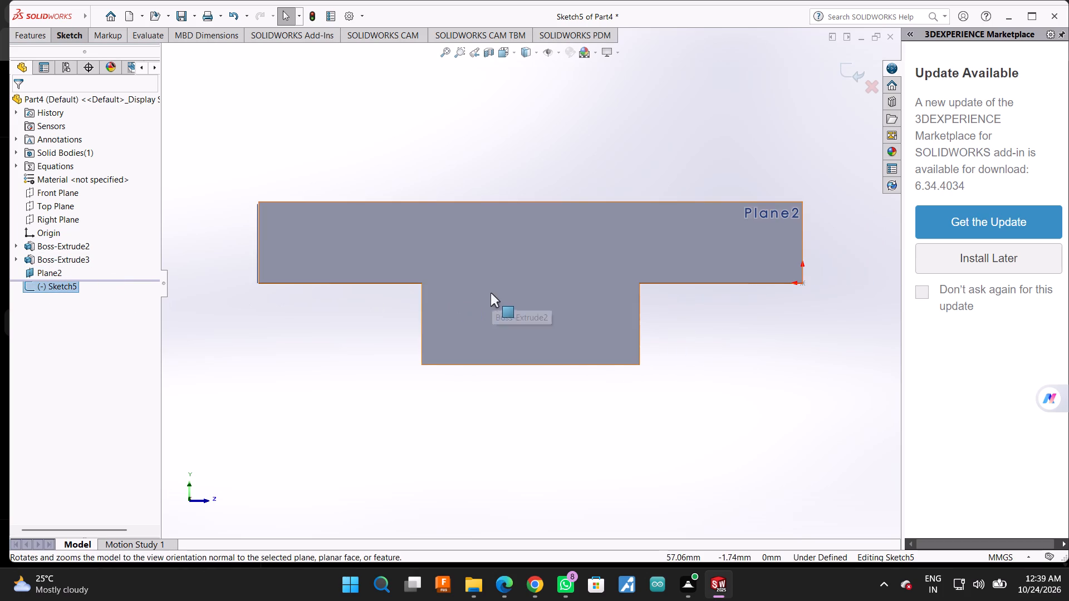
{"action": "middle_click", "coordinate": [464, 147]}
{"action": "scroll", "coordinate": [464, 147], "scroll_direction": "down", "scroll_amount": 1}
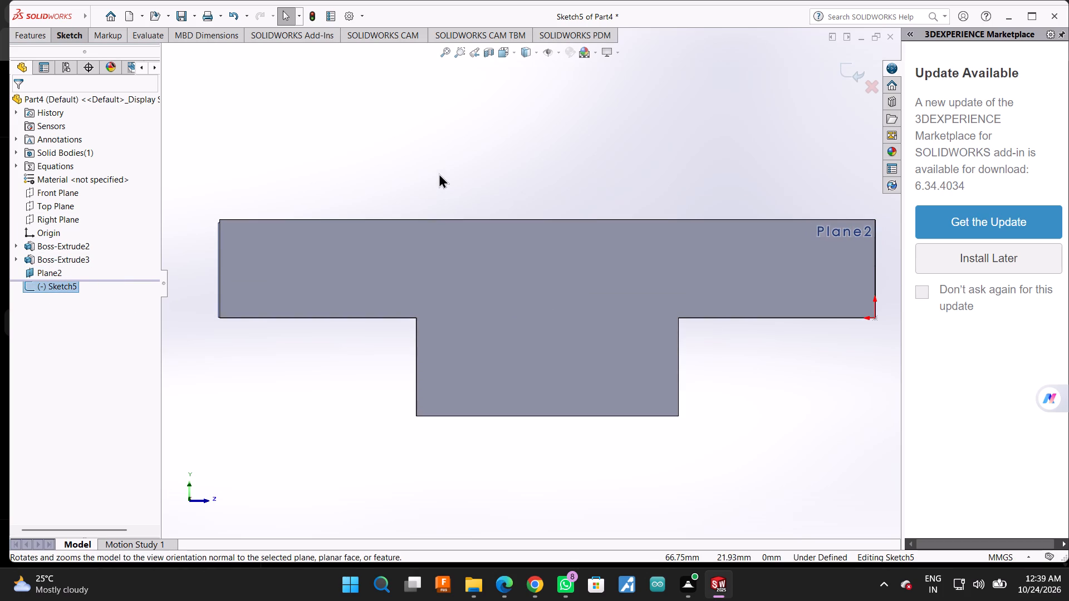
{"action": "scroll", "coordinate": [439, 173], "scroll_direction": "up", "scroll_amount": 3}
{"action": "middle_click_drag", "start_coordinate": [439, 173], "coordinate": [393, 220]}
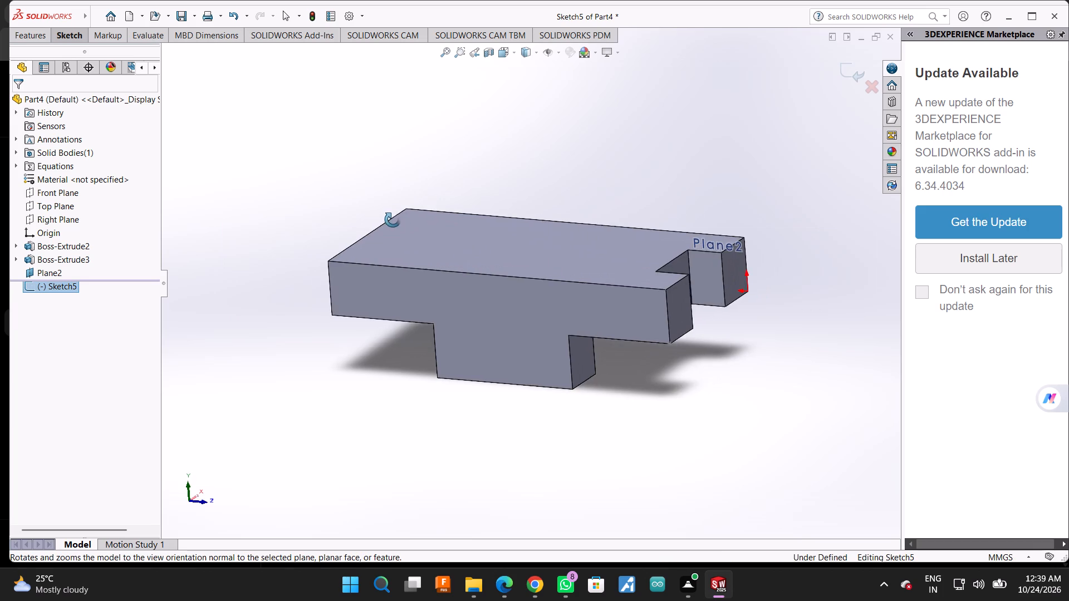
{"action": "middle_click_drag", "start_coordinate": [393, 220], "coordinate": [220, 281]}
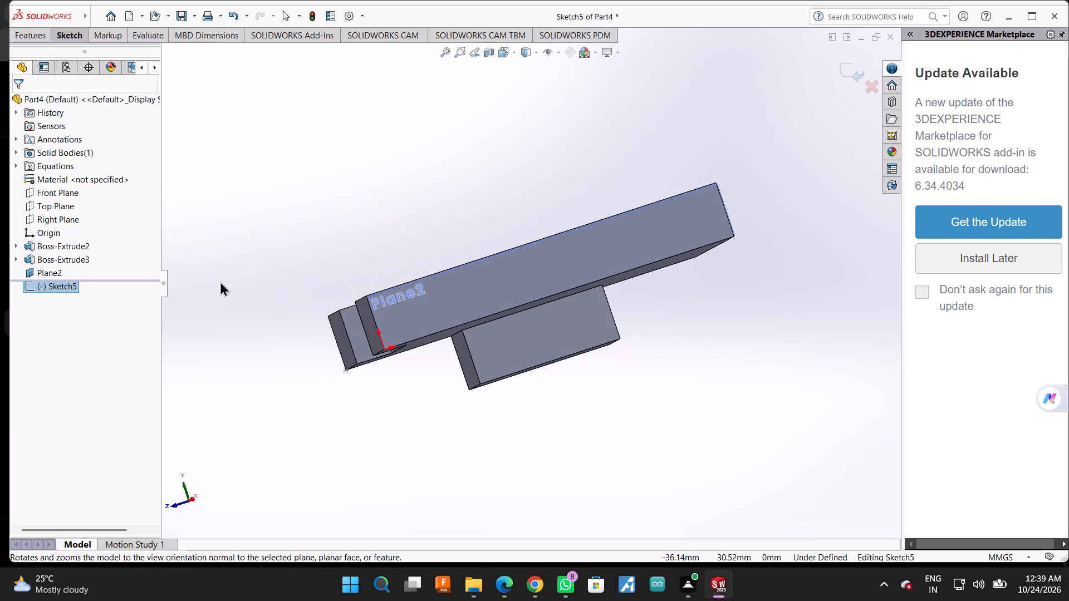
{"action": "left_click", "coordinate": [16, 247]}
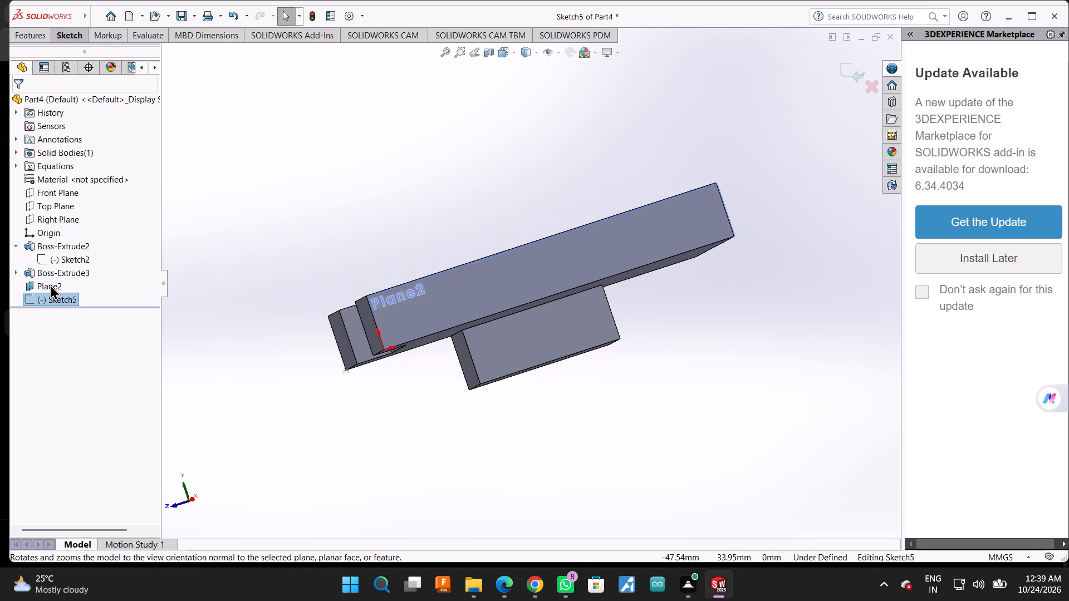
{"action": "left_click", "coordinate": [50, 284]}
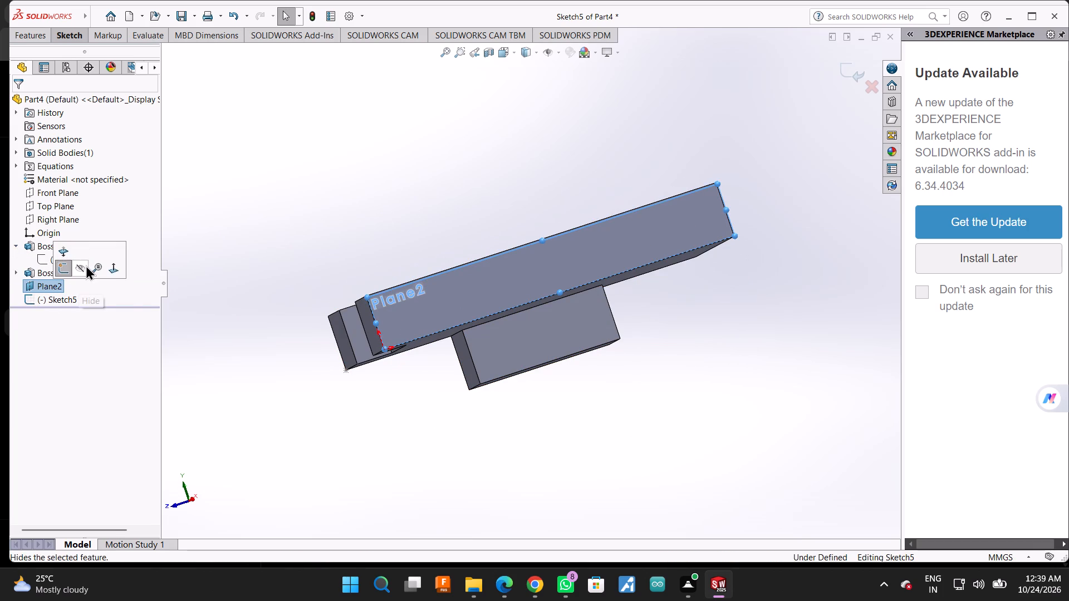
{"action": "left_click", "coordinate": [111, 268]}
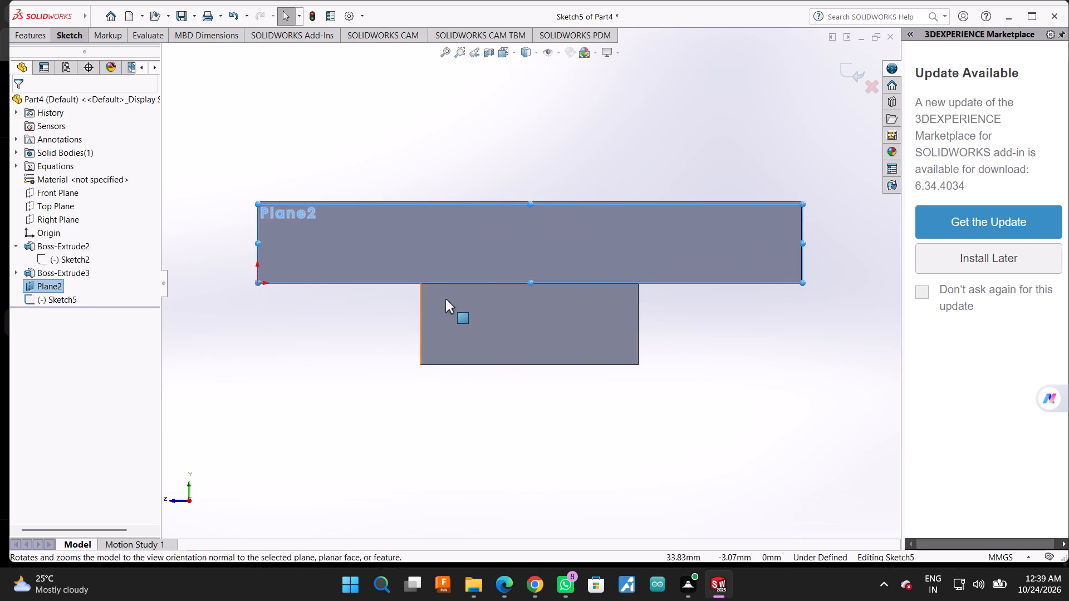
{"action": "scroll", "coordinate": [533, 132], "scroll_direction": "down", "scroll_amount": 1}
{"action": "middle_click_drag", "start_coordinate": [533, 132], "coordinate": [526, 156]}
{"action": "left_click", "coordinate": [56, 283]}
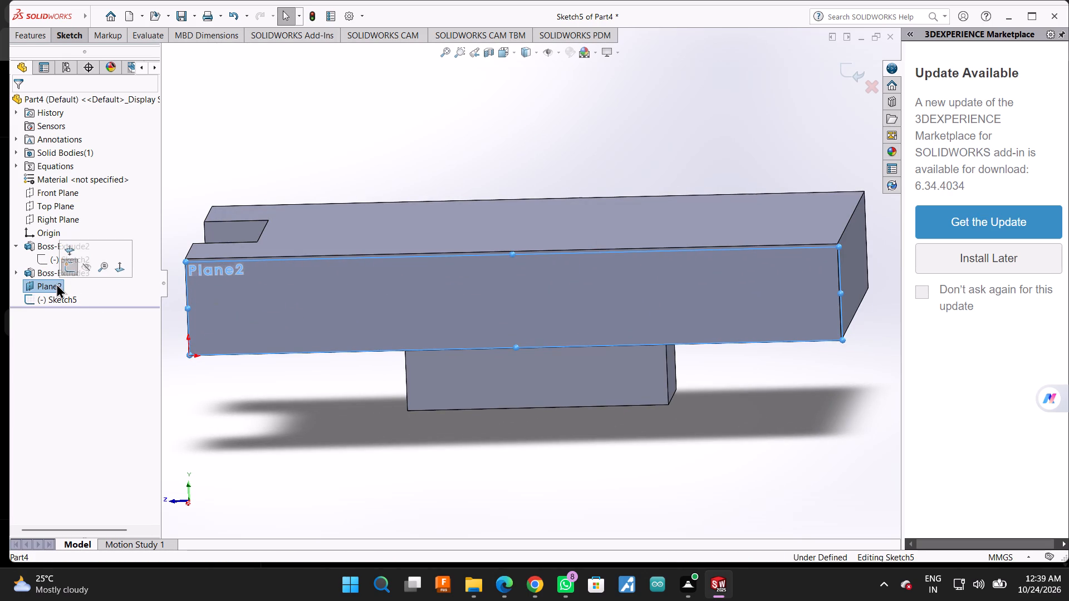
{"action": "left_click", "coordinate": [76, 282]}
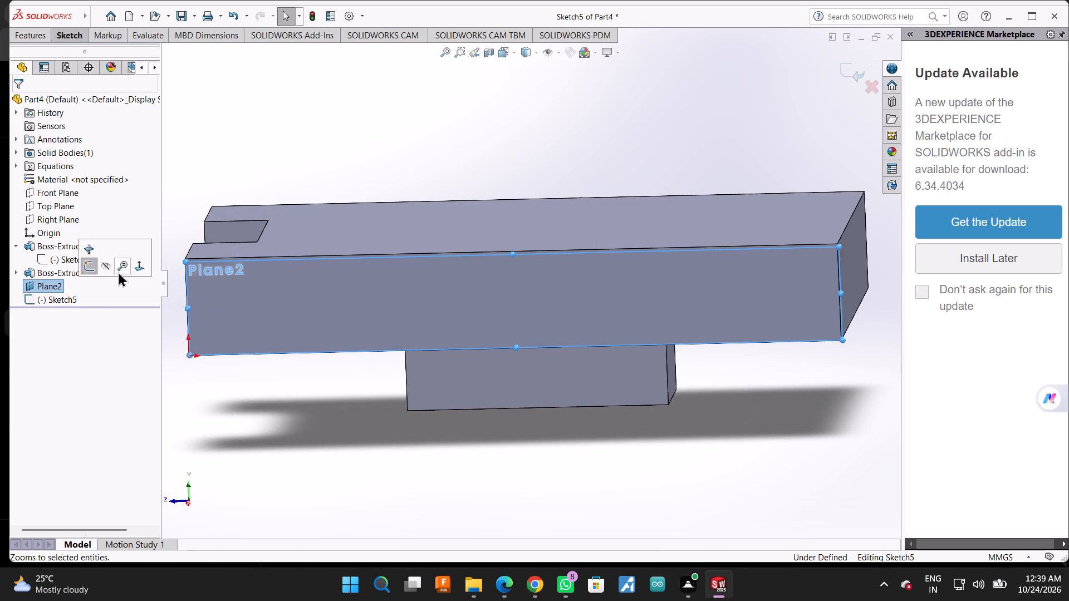
{"action": "left_click", "coordinate": [138, 269]}
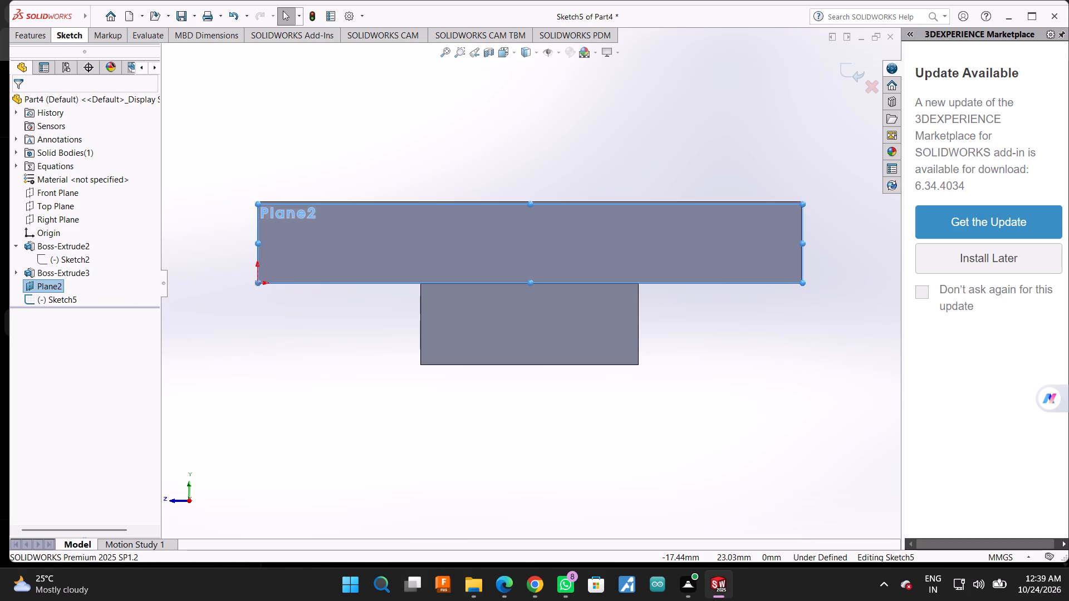
Sketch a closed 40 by 15 mm rectangle of lines on the offset plane, tracing the lower boss outline beneath the block.
{"action": "left_click", "coordinate": [66, 30]}
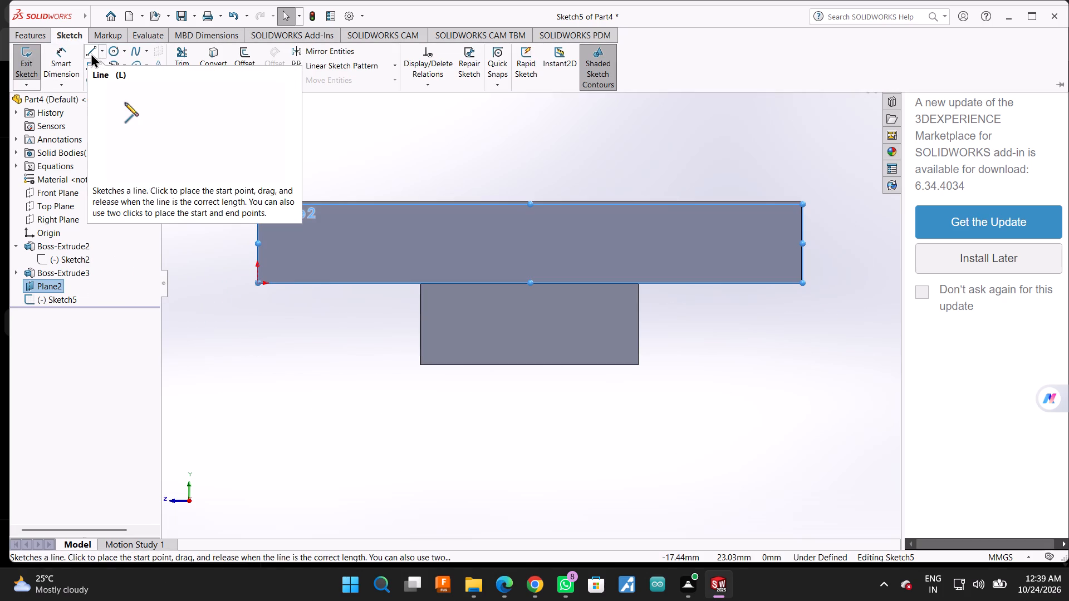
{"action": "left_click", "coordinate": [91, 53]}
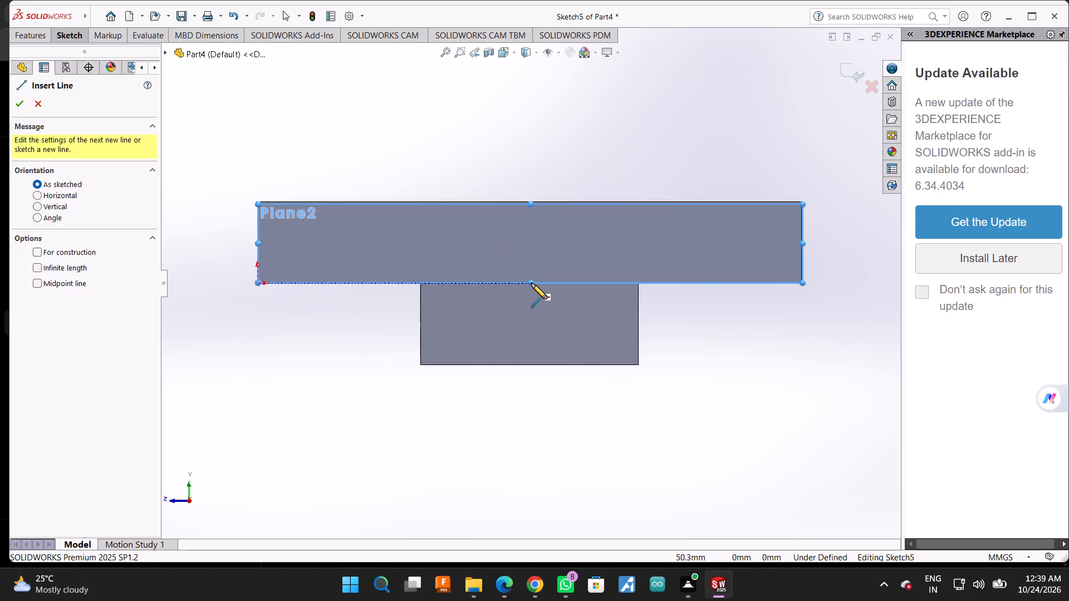
{"action": "left_click", "coordinate": [419, 286]}
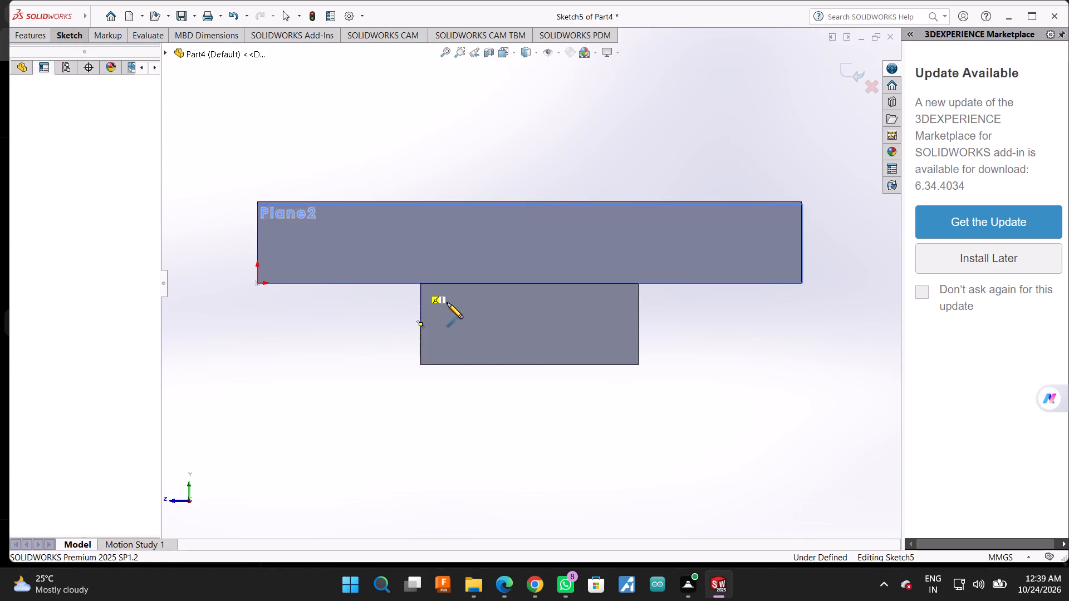
{"action": "left_click", "coordinate": [638, 281]}
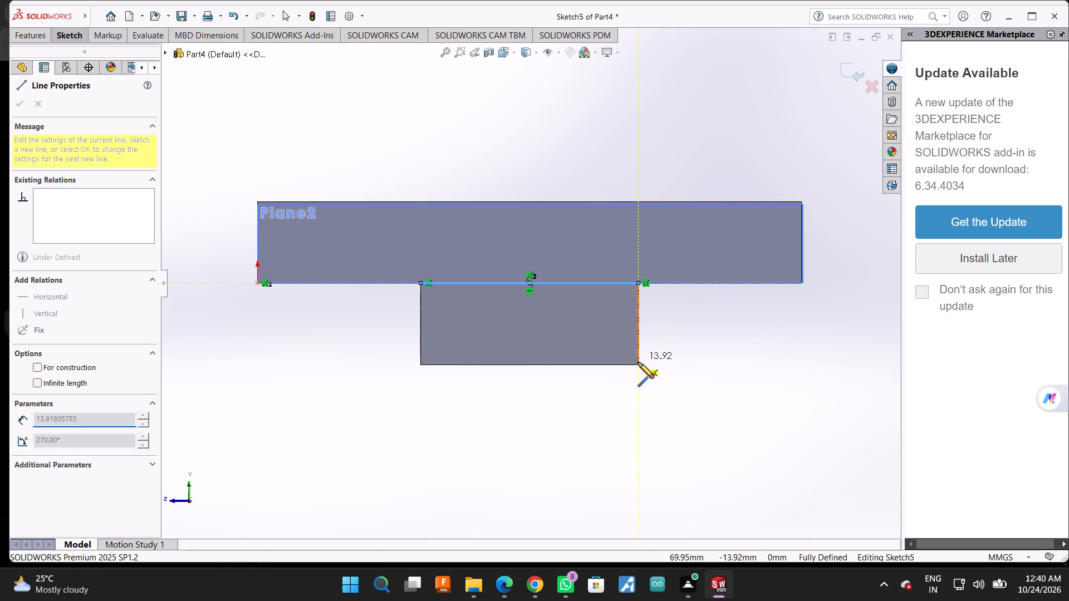
{"action": "left_click", "coordinate": [638, 363]}
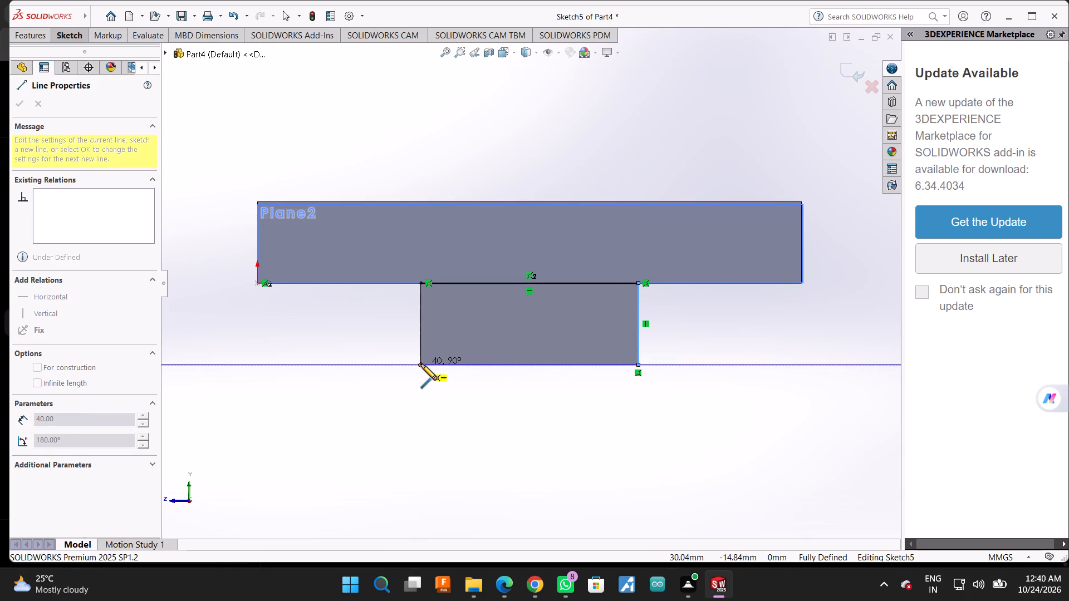
{"action": "left_click", "coordinate": [421, 364]}
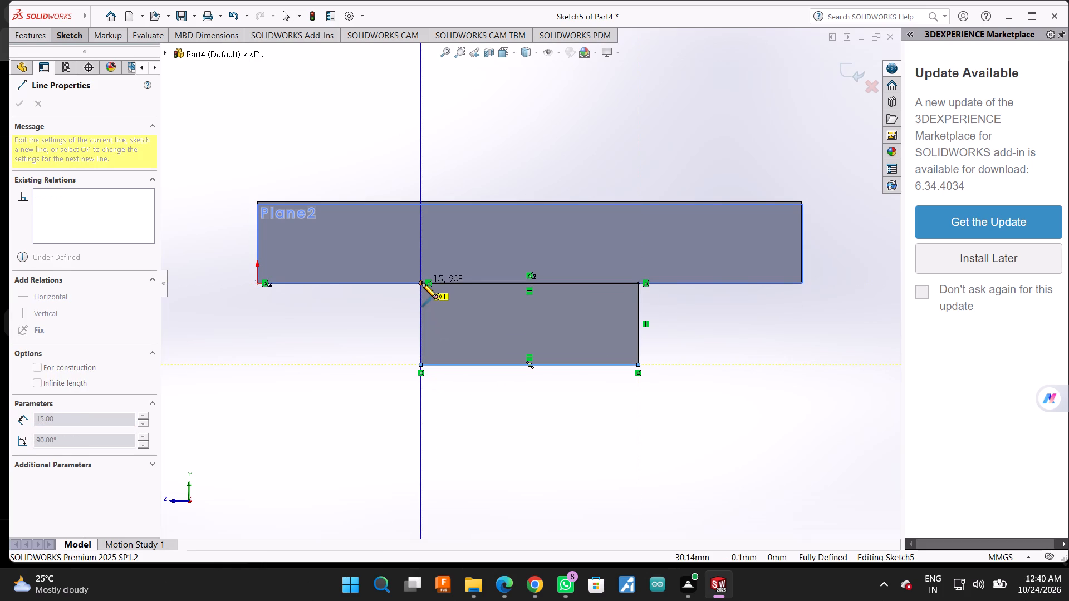
{"action": "left_click", "coordinate": [421, 283]}
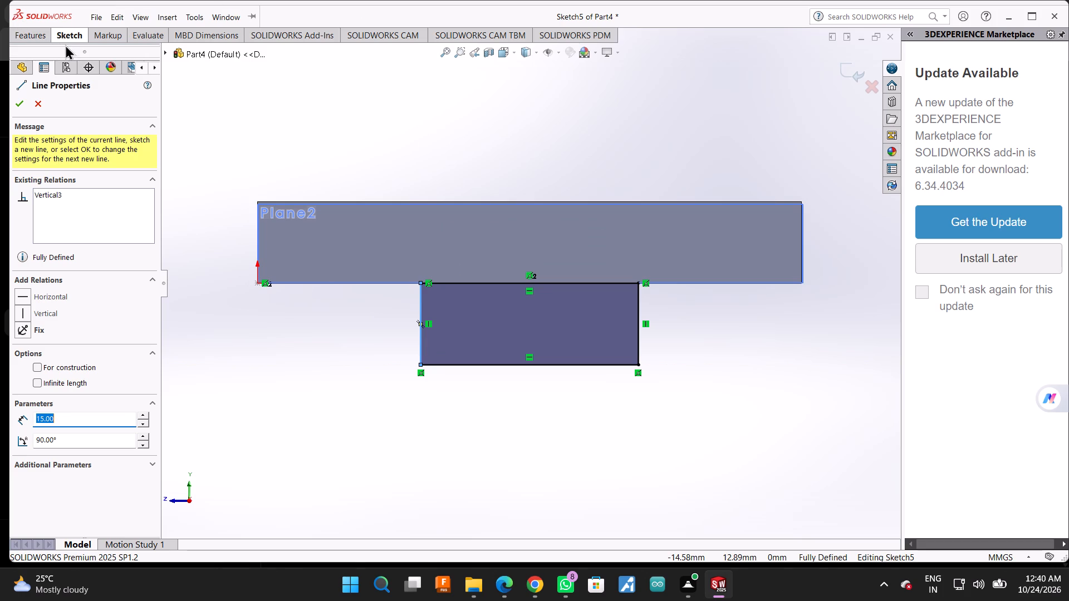
{"action": "left_click", "coordinate": [24, 100]}
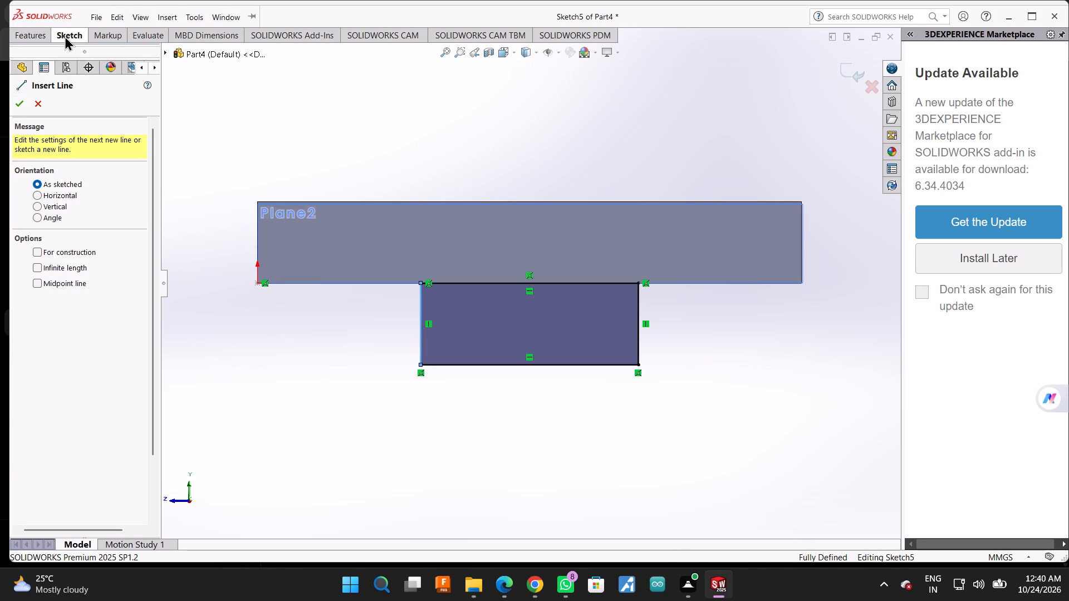
{"action": "left_click", "coordinate": [27, 101]}
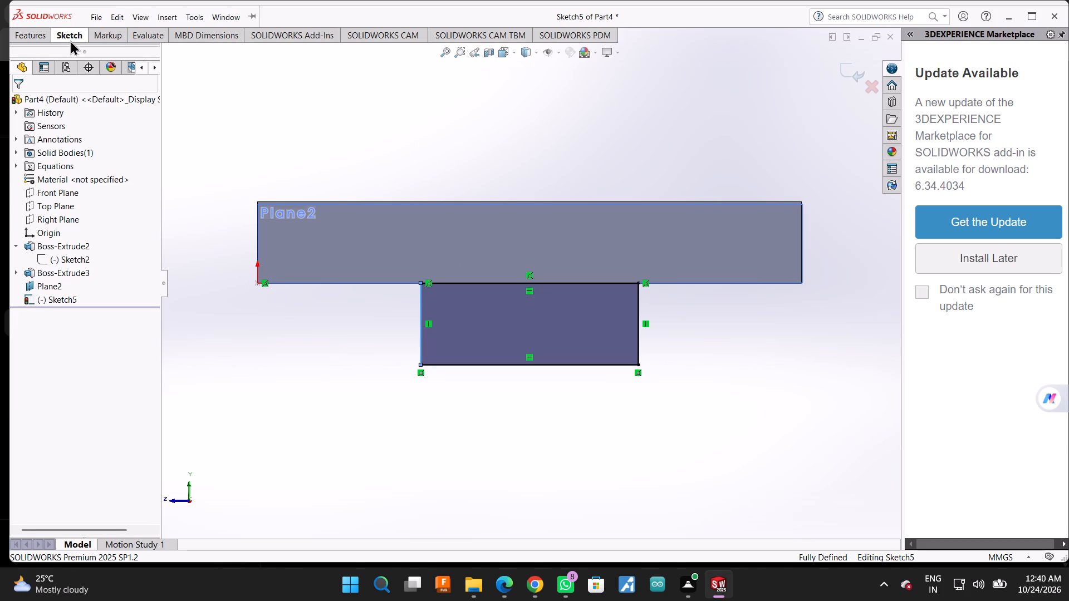
Add a driven horizontal dimension from the origin to the nearest upper corner of the rectangle.
{"action": "left_click", "coordinate": [70, 36]}
{"action": "left_click", "coordinate": [61, 50]}
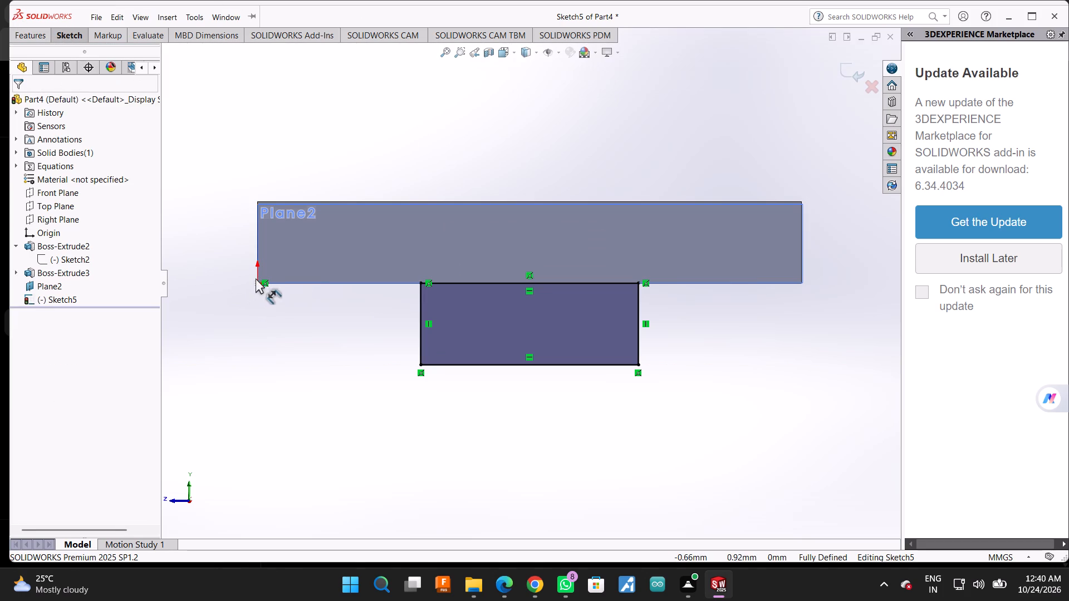
{"action": "left_click", "coordinate": [257, 283]}
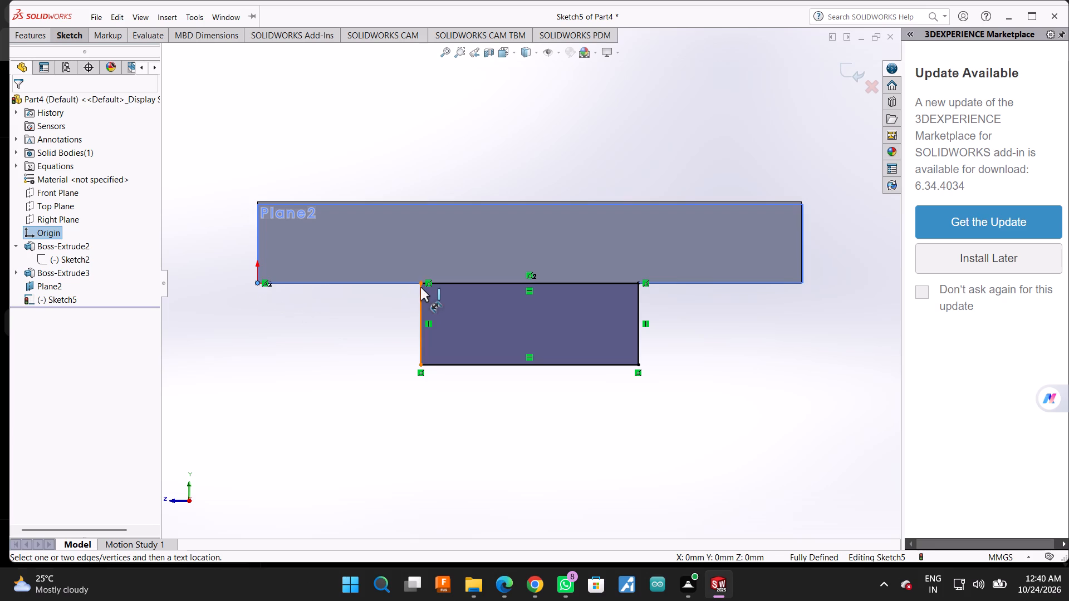
{"action": "left_click", "coordinate": [420, 280]}
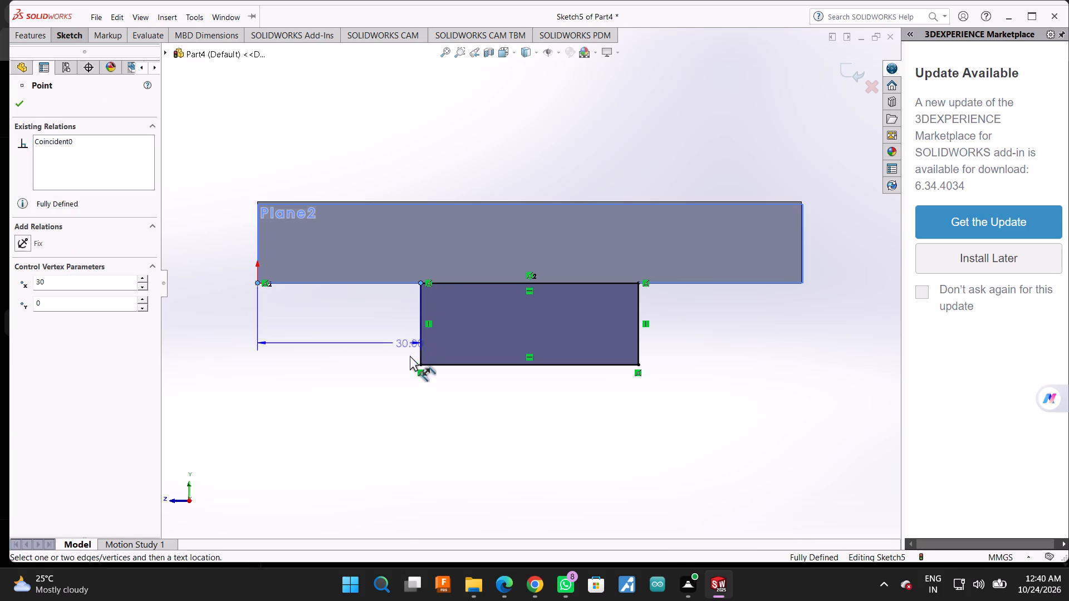
{"action": "left_click", "coordinate": [410, 391]}
{"action": "left_click", "coordinate": [618, 290]}
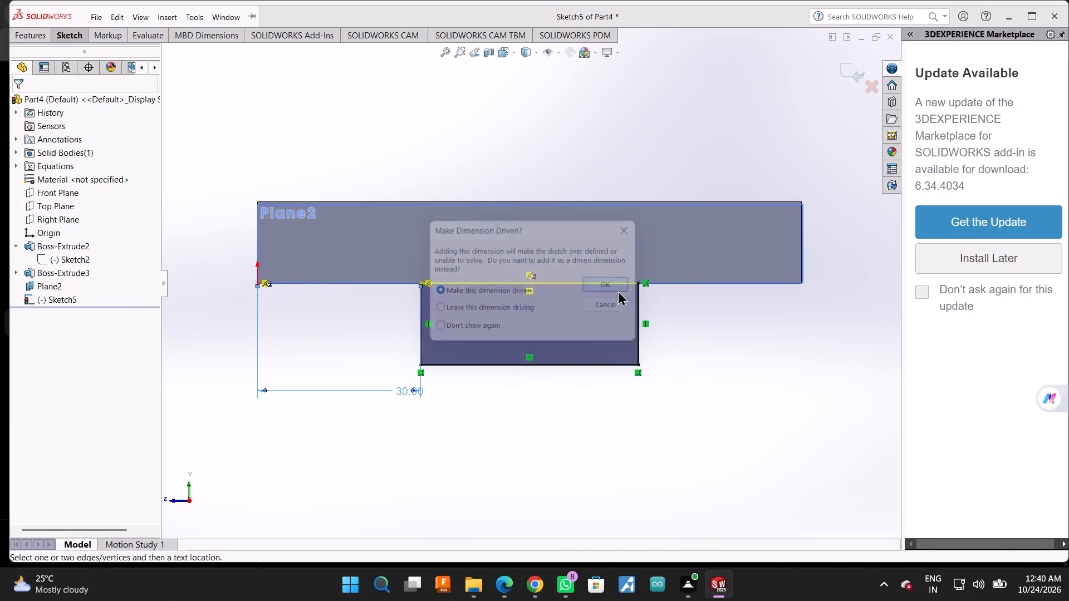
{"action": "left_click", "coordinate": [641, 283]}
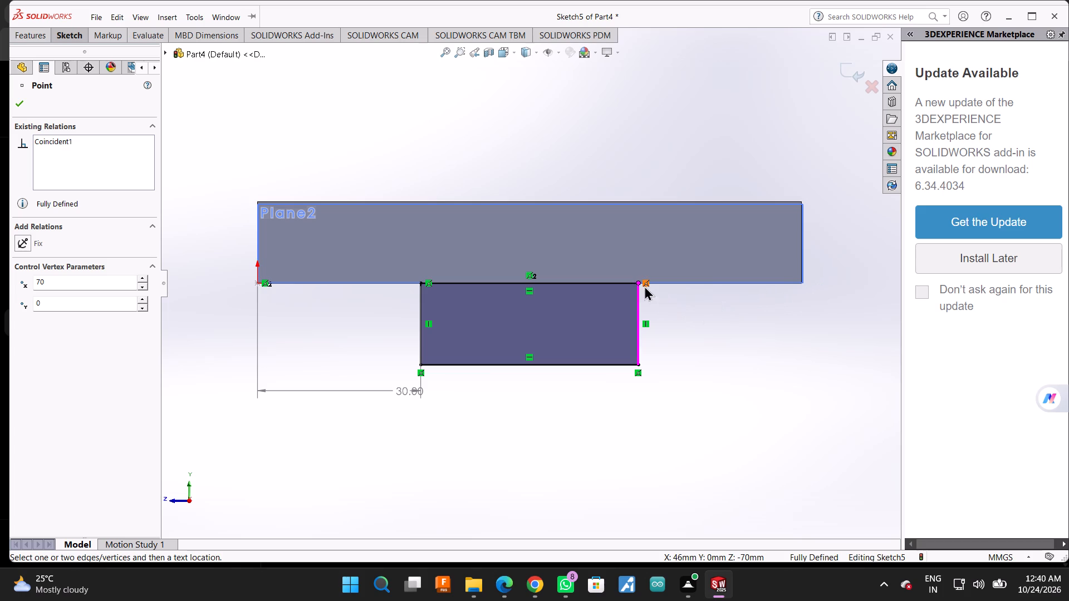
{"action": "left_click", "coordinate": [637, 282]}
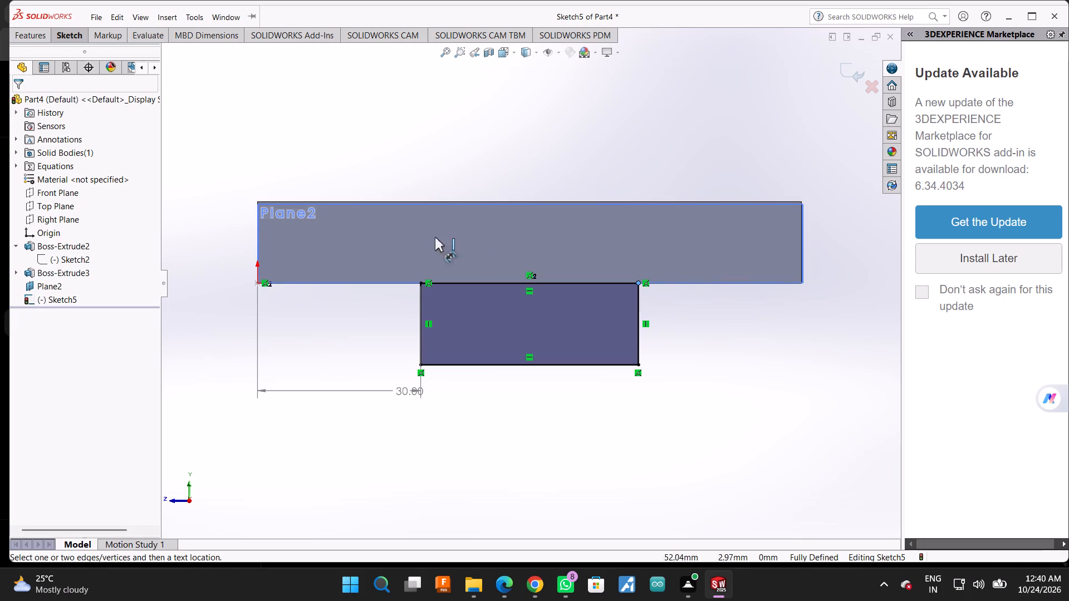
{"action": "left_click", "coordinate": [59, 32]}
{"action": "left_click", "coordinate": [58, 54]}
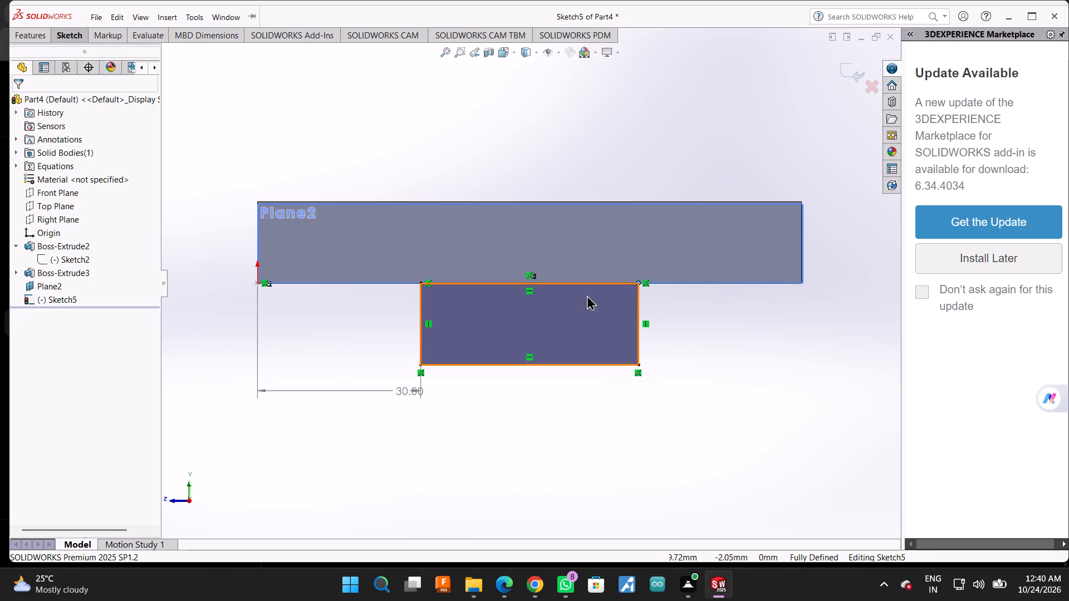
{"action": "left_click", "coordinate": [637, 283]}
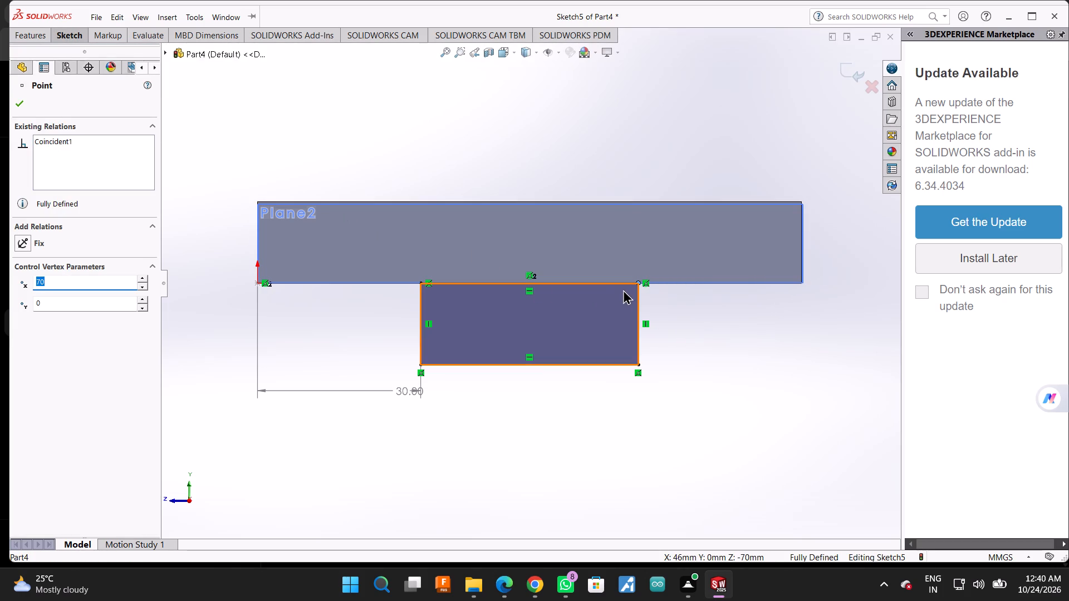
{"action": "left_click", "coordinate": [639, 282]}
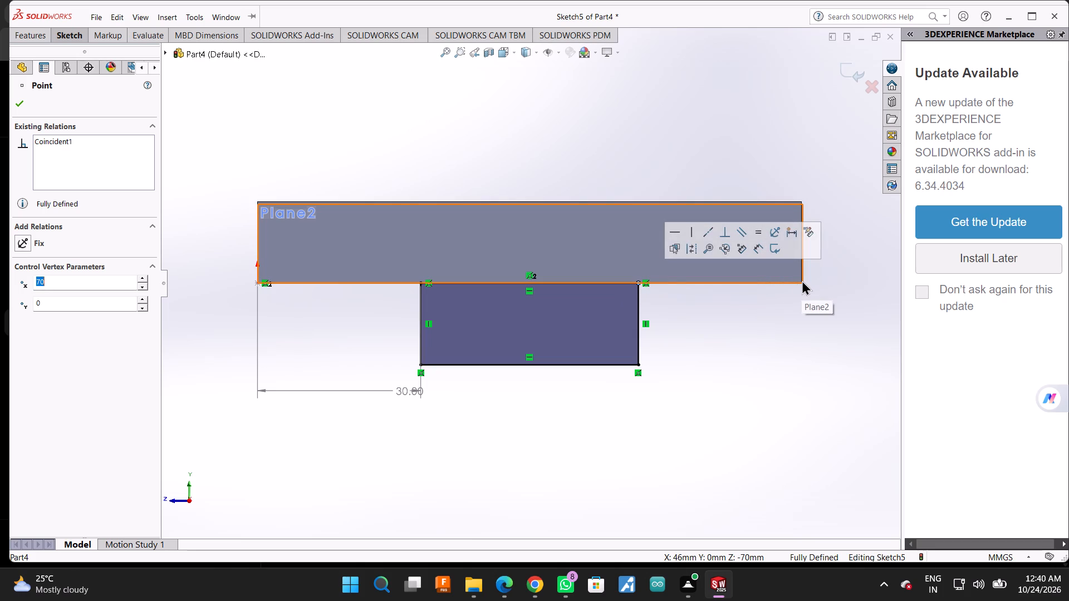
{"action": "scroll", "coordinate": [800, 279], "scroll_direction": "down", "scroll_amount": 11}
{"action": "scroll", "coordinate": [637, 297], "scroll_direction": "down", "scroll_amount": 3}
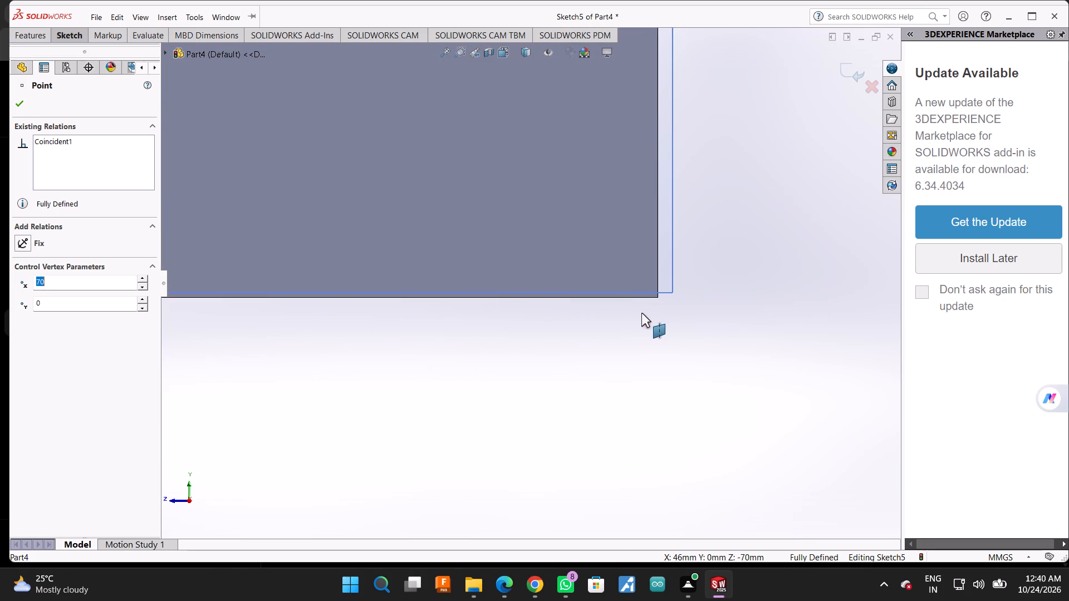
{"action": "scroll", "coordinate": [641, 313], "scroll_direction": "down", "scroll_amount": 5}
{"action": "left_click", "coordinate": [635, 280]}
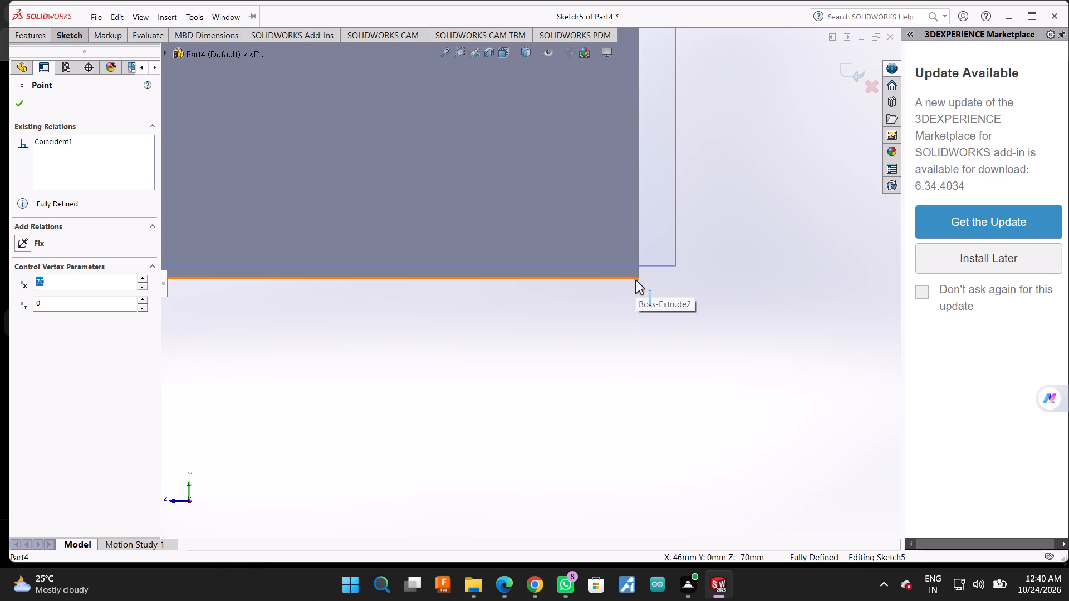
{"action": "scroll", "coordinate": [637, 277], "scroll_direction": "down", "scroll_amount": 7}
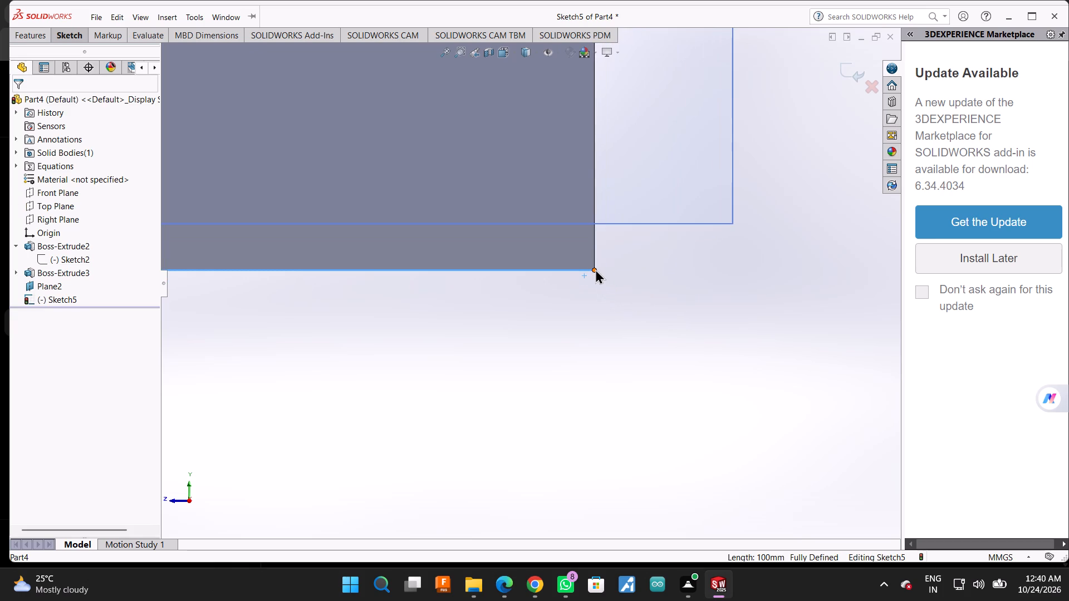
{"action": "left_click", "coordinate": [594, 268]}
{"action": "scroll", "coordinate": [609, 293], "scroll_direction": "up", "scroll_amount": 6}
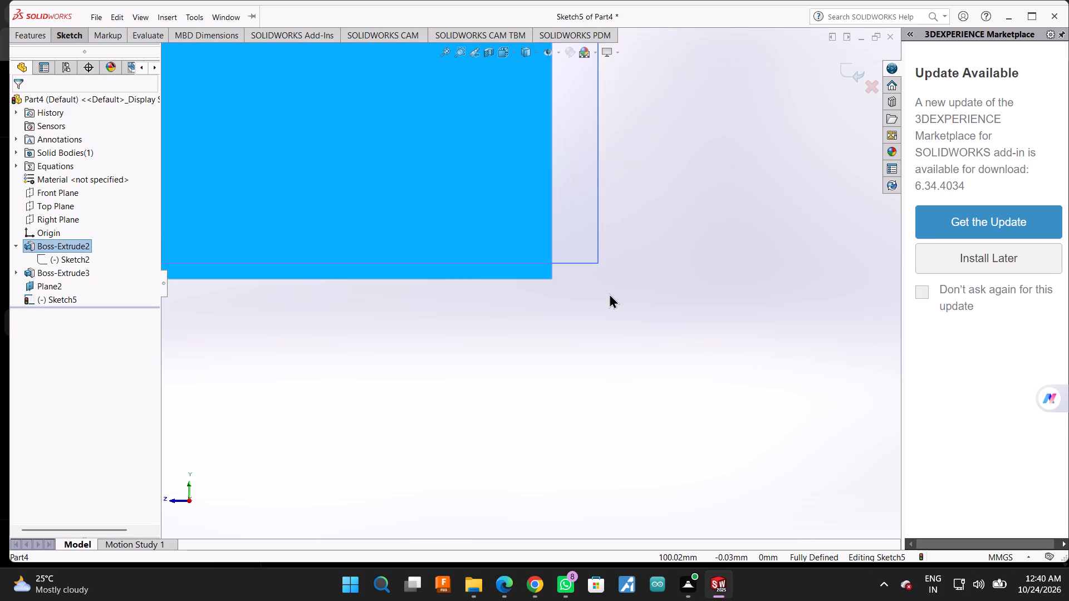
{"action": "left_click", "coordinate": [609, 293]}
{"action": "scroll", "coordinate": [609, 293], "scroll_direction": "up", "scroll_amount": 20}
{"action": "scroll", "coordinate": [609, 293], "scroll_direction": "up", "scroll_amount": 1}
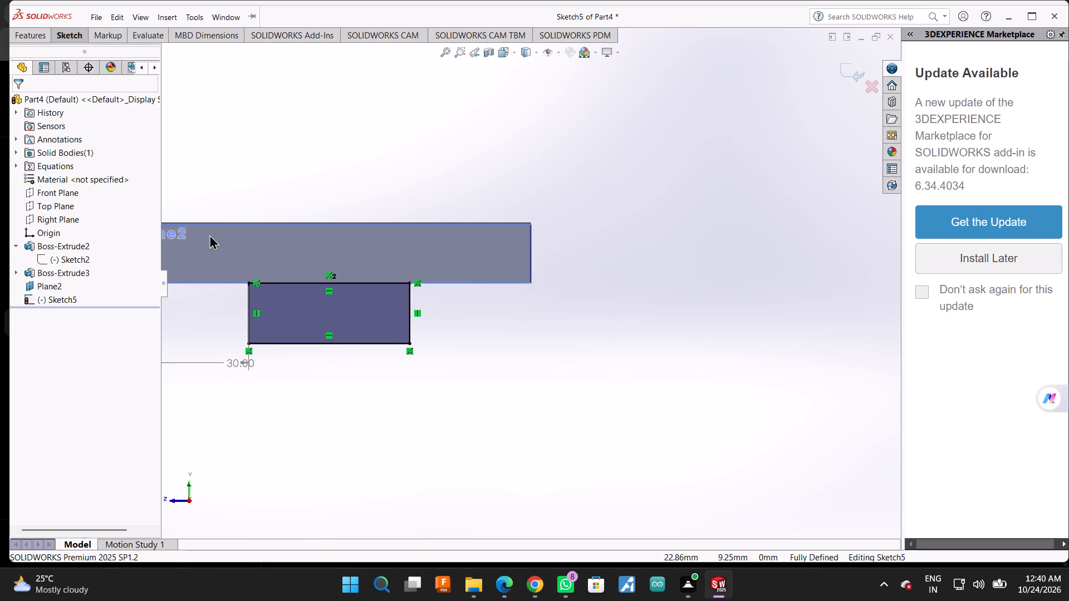
Add a driven horizontal dimension from the rectangle's other upper corner to the block's far lower corner.
{"action": "left_click", "coordinate": [71, 37]}
{"action": "left_click", "coordinate": [71, 45]}
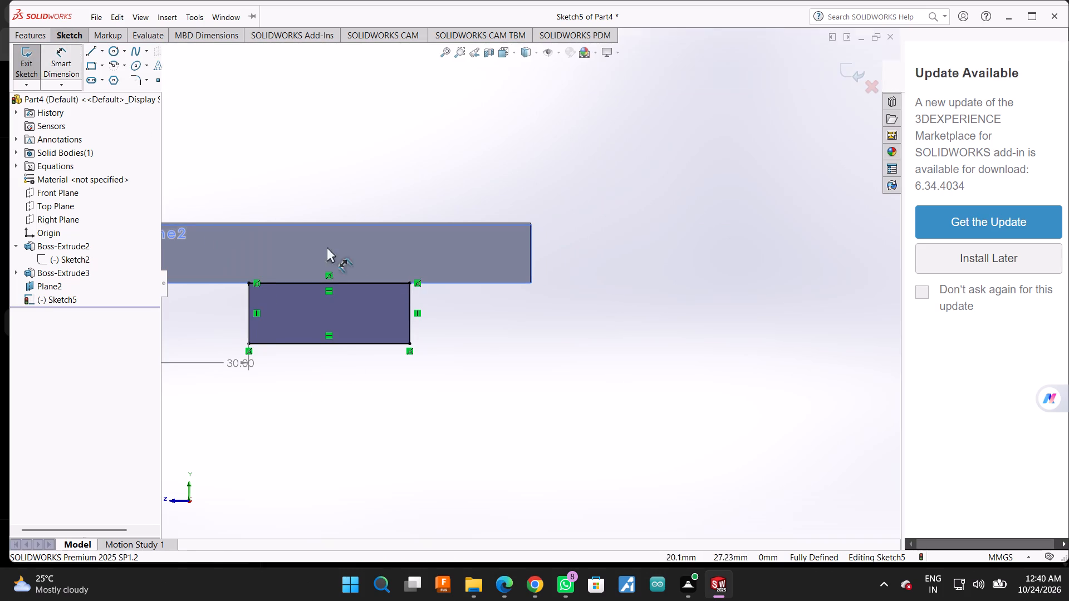
{"action": "scroll", "coordinate": [403, 287], "scroll_direction": "down", "scroll_amount": 8}
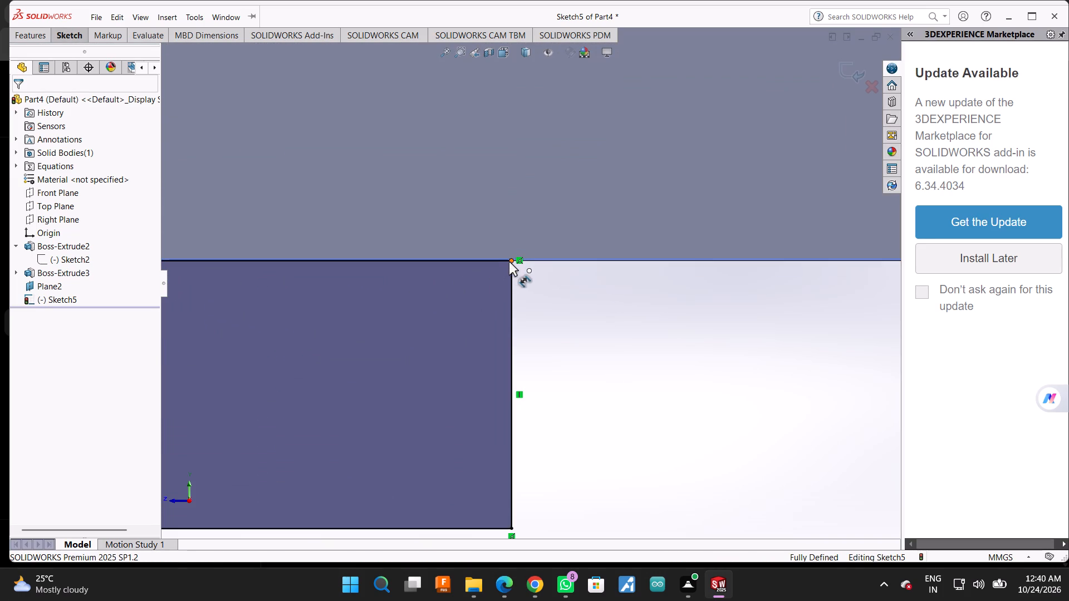
{"action": "left_click", "coordinate": [512, 260]}
{"action": "scroll", "coordinate": [409, 358], "scroll_direction": "up", "scroll_amount": 4}
{"action": "scroll", "coordinate": [754, 335], "scroll_direction": "down", "scroll_amount": 6}
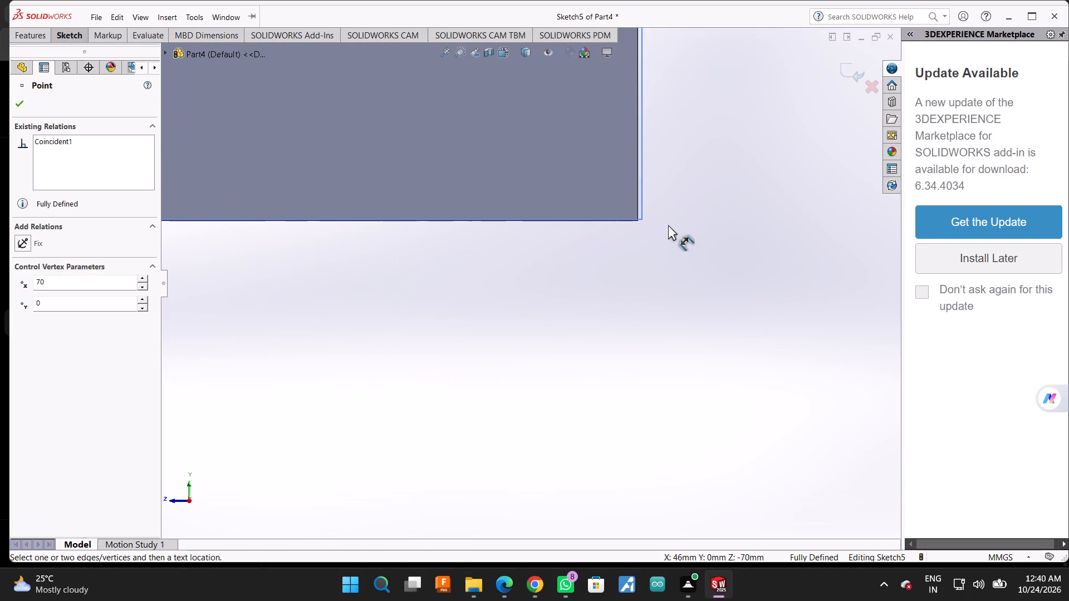
{"action": "scroll", "coordinate": [668, 225], "scroll_direction": "down", "scroll_amount": 5}
{"action": "scroll", "coordinate": [590, 242], "scroll_direction": "down", "scroll_amount": 3}
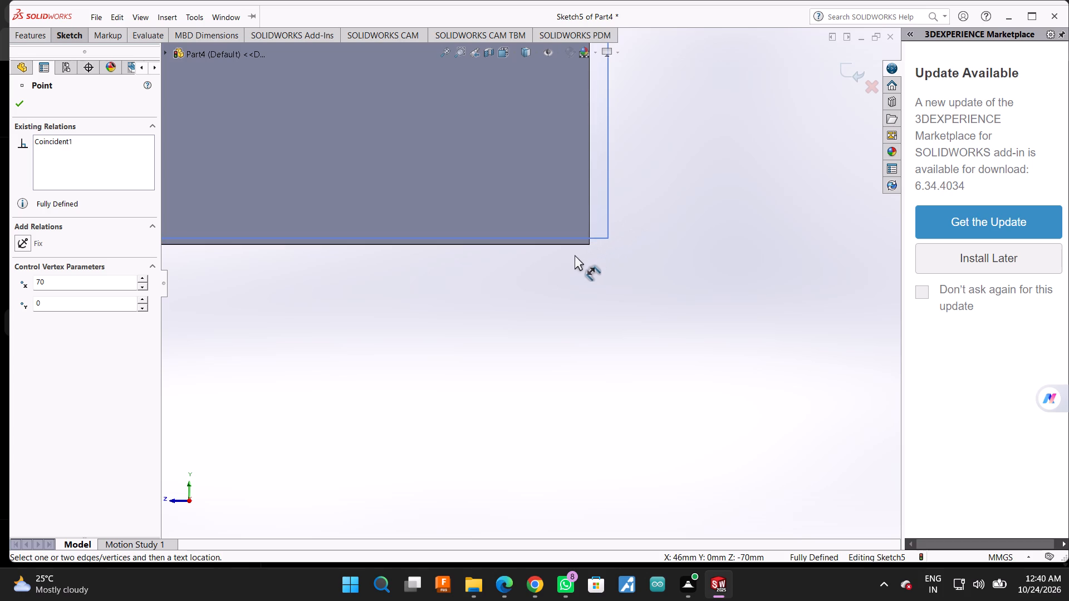
{"action": "left_click", "coordinate": [589, 245]}
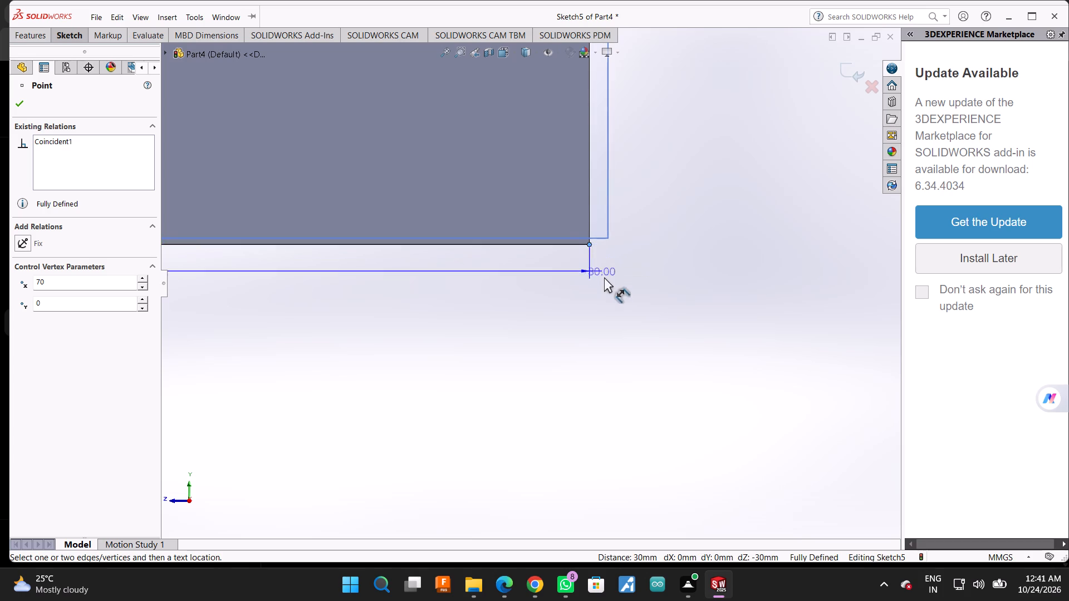
{"action": "scroll", "coordinate": [605, 279], "scroll_direction": "up", "scroll_amount": 7}
{"action": "scroll", "coordinate": [595, 354], "scroll_direction": "up", "scroll_amount": 8}
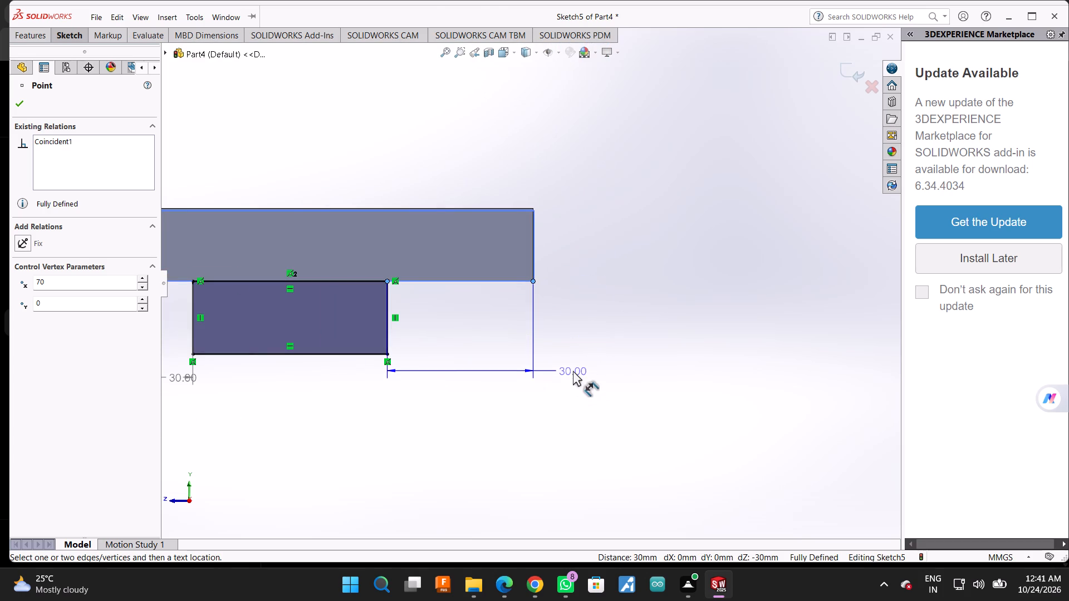
{"action": "left_click", "coordinate": [573, 371]}
{"action": "scroll", "coordinate": [256, 341], "scroll_direction": "down", "scroll_amount": 1}
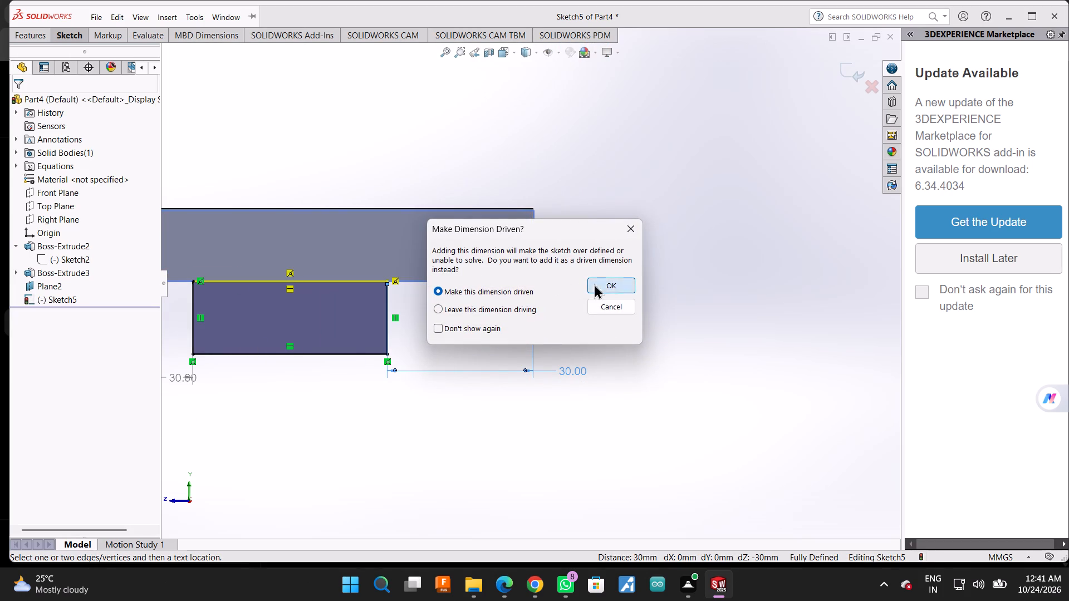
{"action": "left_click", "coordinate": [594, 284]}
Add driven dimensions for the rectangle's bottom edge length and its side height.
{"action": "left_click", "coordinate": [273, 352]}
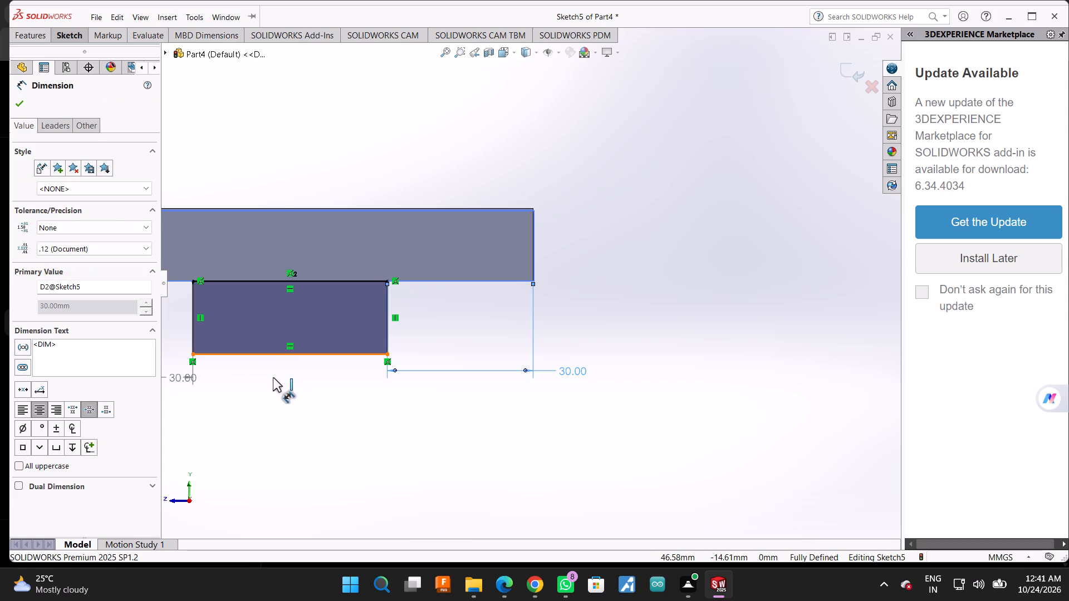
{"action": "left_click", "coordinate": [273, 380]}
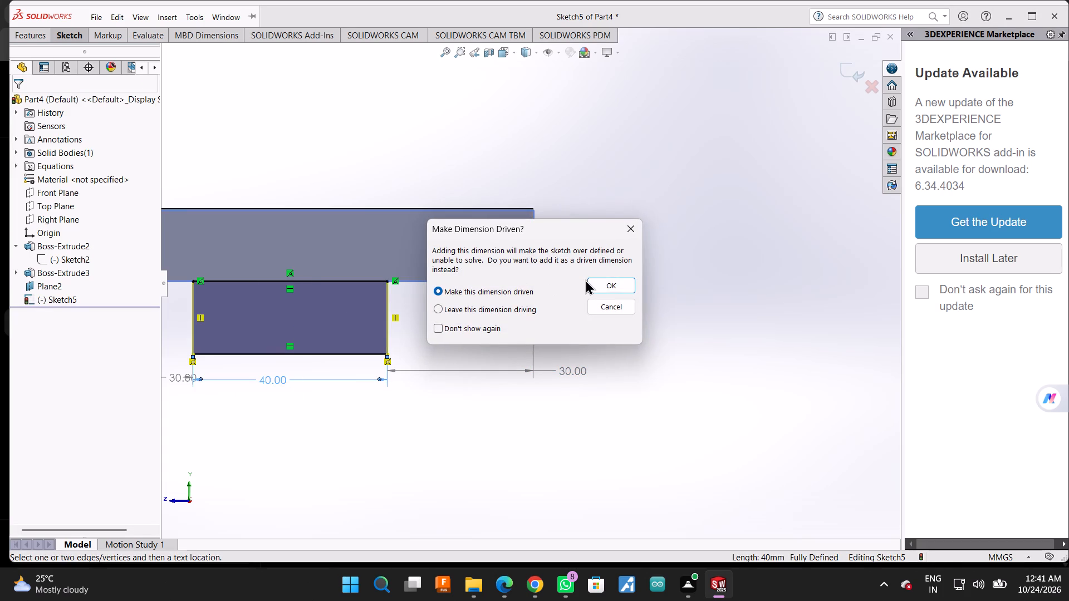
{"action": "left_click", "coordinate": [599, 283]}
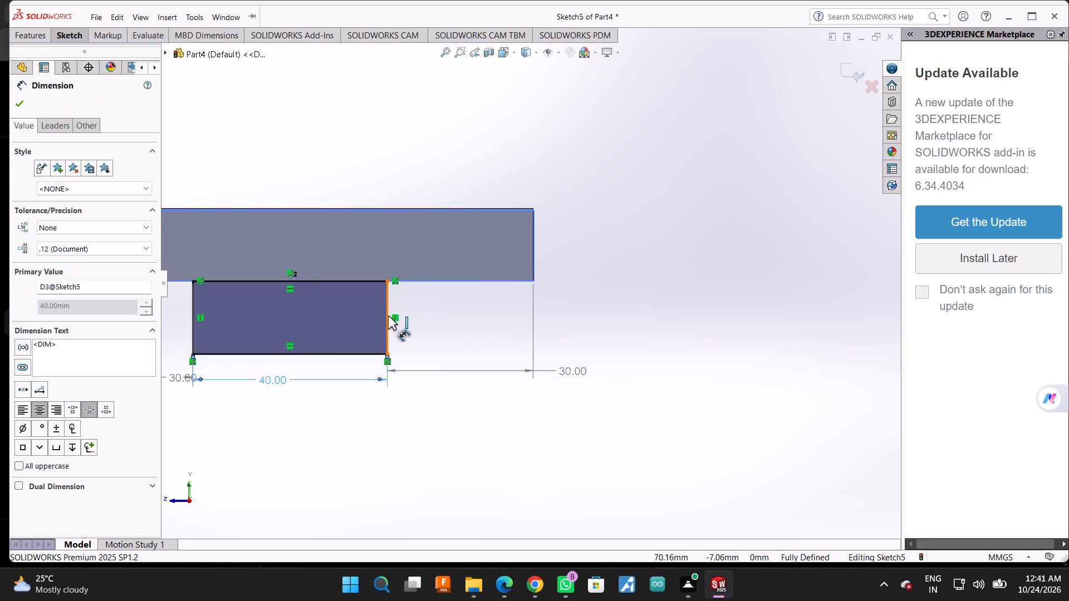
{"action": "left_click", "coordinate": [388, 316]}
{"action": "left_click", "coordinate": [412, 317]}
{"action": "scroll", "coordinate": [474, 328], "scroll_direction": "up", "scroll_amount": 3}
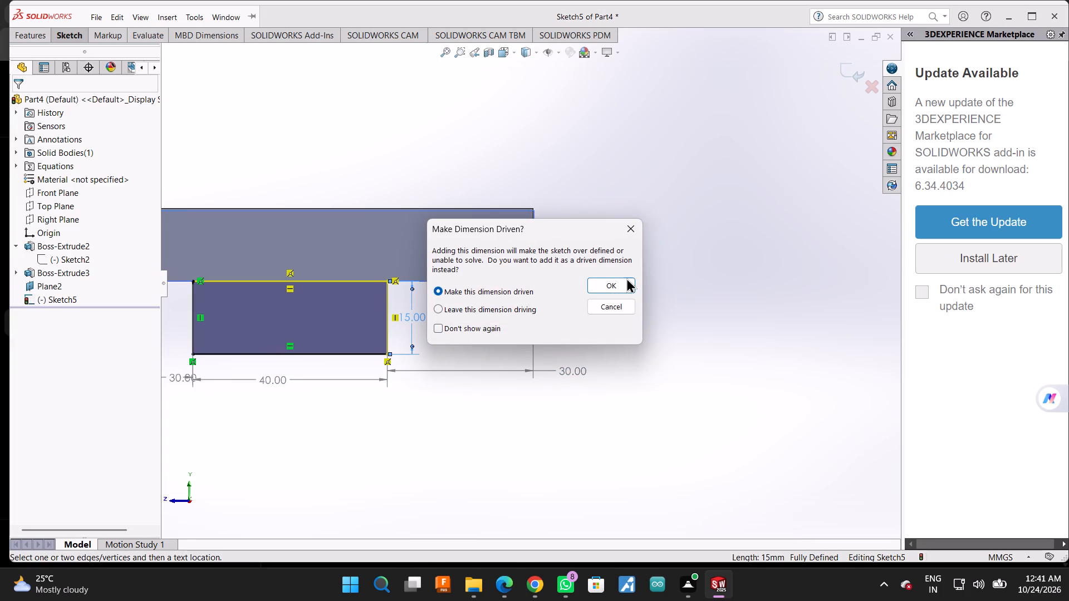
{"action": "left_click", "coordinate": [626, 277]}
{"action": "scroll", "coordinate": [626, 280], "scroll_direction": "up", "scroll_amount": 6}
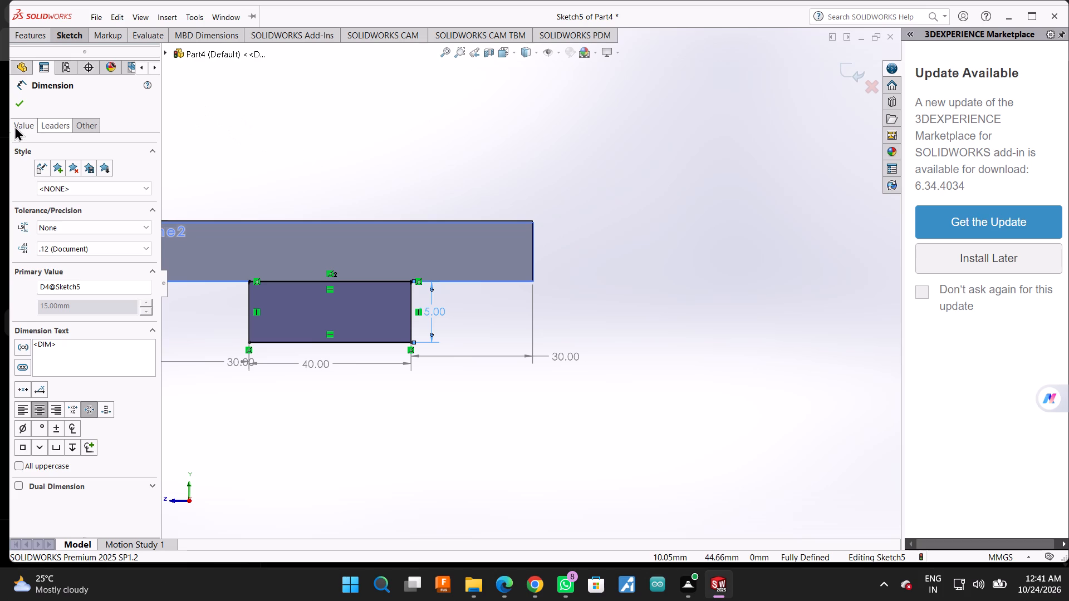
{"action": "left_click", "coordinate": [18, 99]}
Start a blind boss extrusion of the 40 by 15 mm rectangle and direct it inward beneath the block.
{"action": "left_click", "coordinate": [66, 28]}
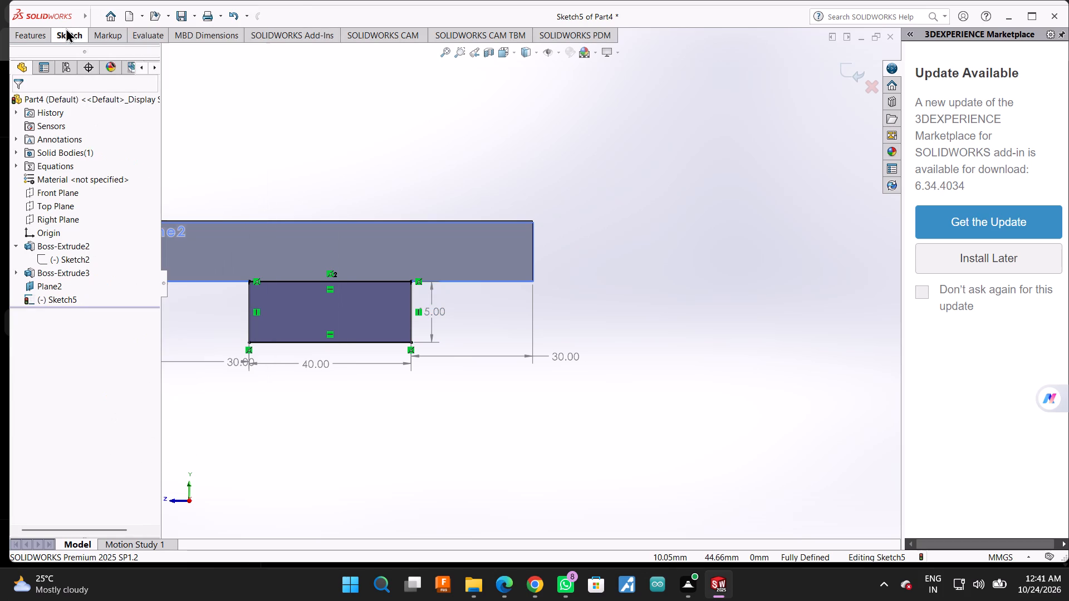
{"action": "left_click", "coordinate": [20, 38]}
{"action": "left_click", "coordinate": [25, 50]}
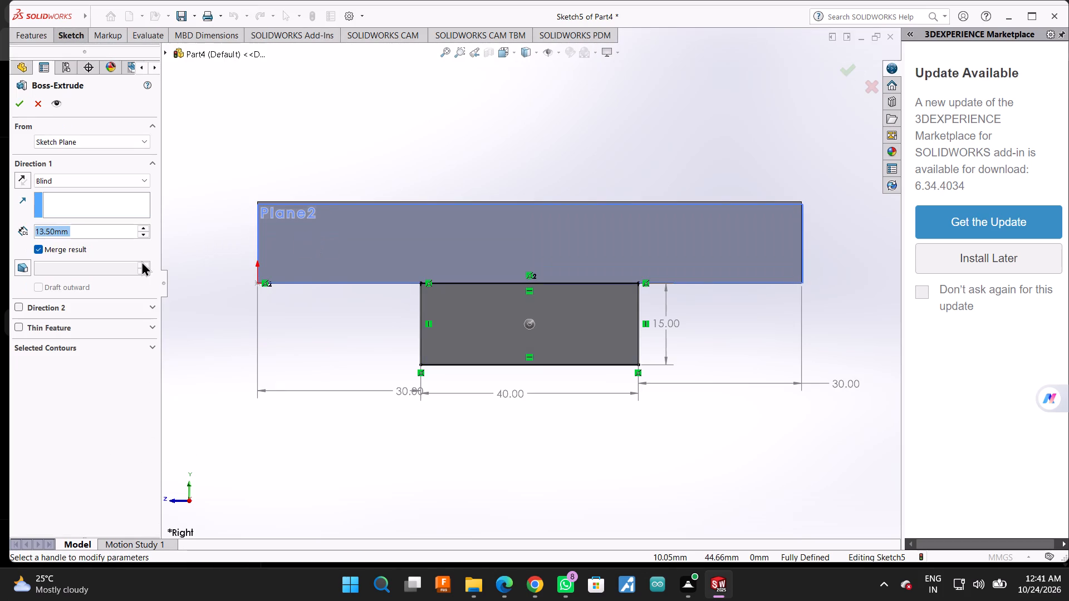
{"action": "middle_click_drag", "start_coordinate": [430, 141], "coordinate": [372, 190]}
{"action": "scroll", "coordinate": [430, 141], "scroll_direction": "up", "scroll_amount": 1}
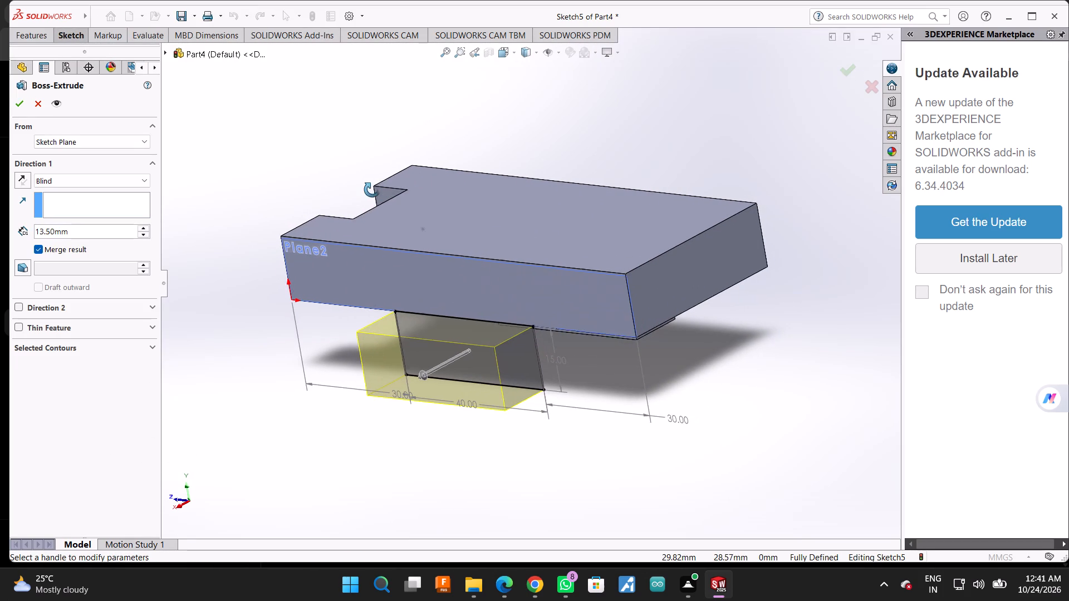
{"action": "middle_click_drag", "start_coordinate": [372, 190], "coordinate": [371, 190]}
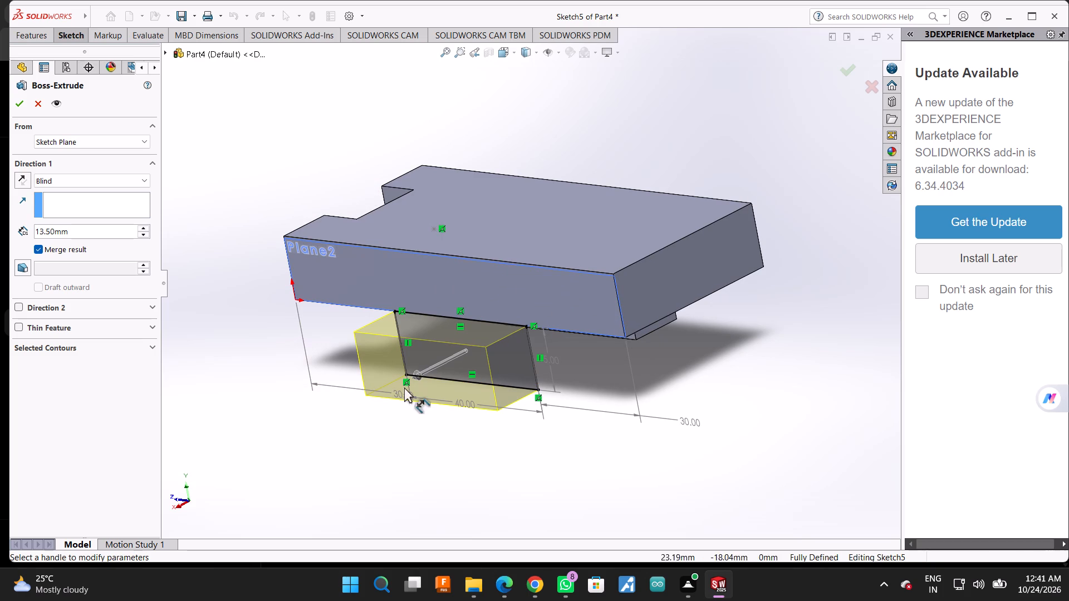
{"action": "left_click_drag", "start_coordinate": [418, 378], "coordinate": [423, 375]}
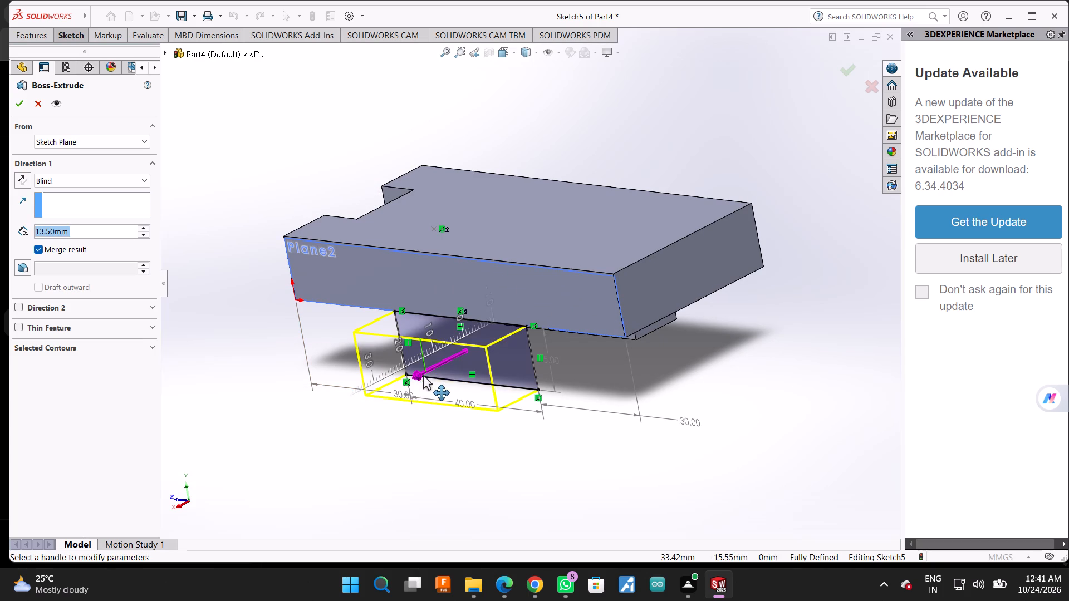
{"action": "left_click_drag", "start_coordinate": [423, 375], "coordinate": [497, 342]}
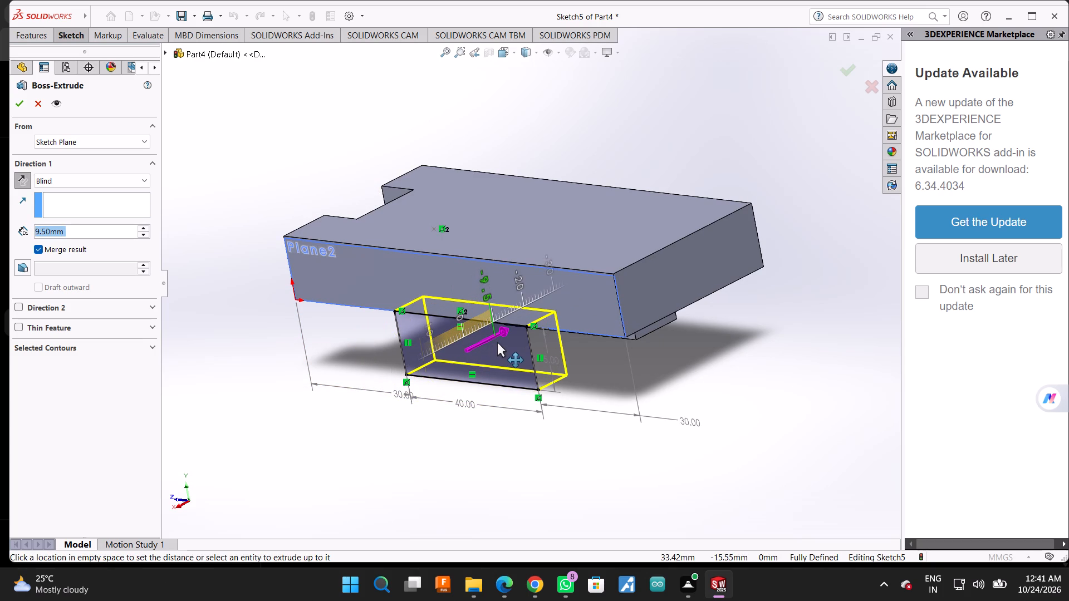
{"action": "left_click_drag", "start_coordinate": [497, 342], "coordinate": [501, 341]}
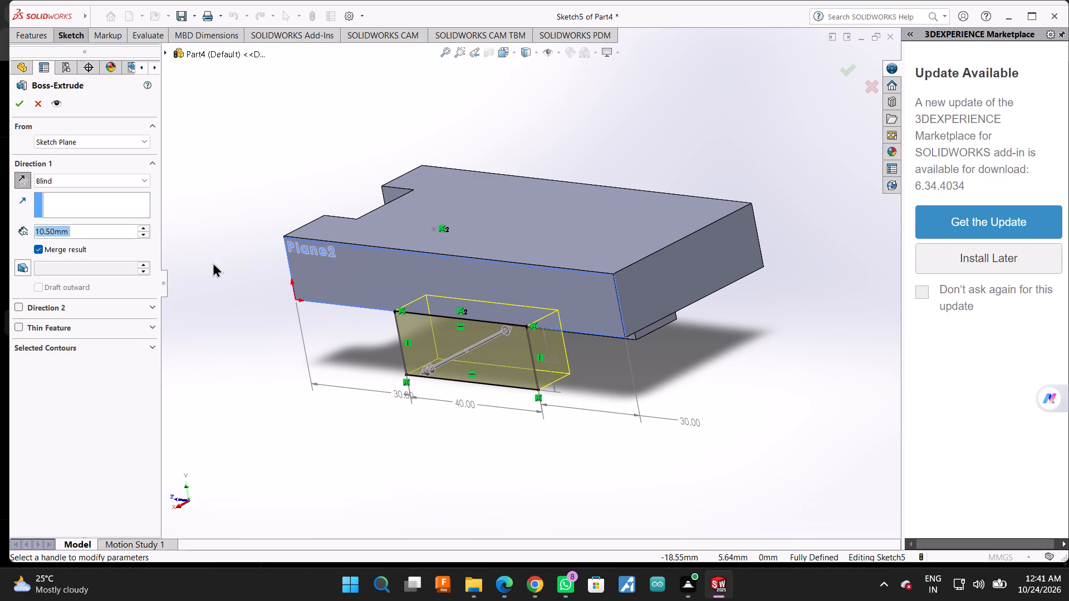
Set the extrusion depth to 13.5 mm and complete the inward boss, merged with the block.
{"action": "left_click", "coordinate": [50, 228]}
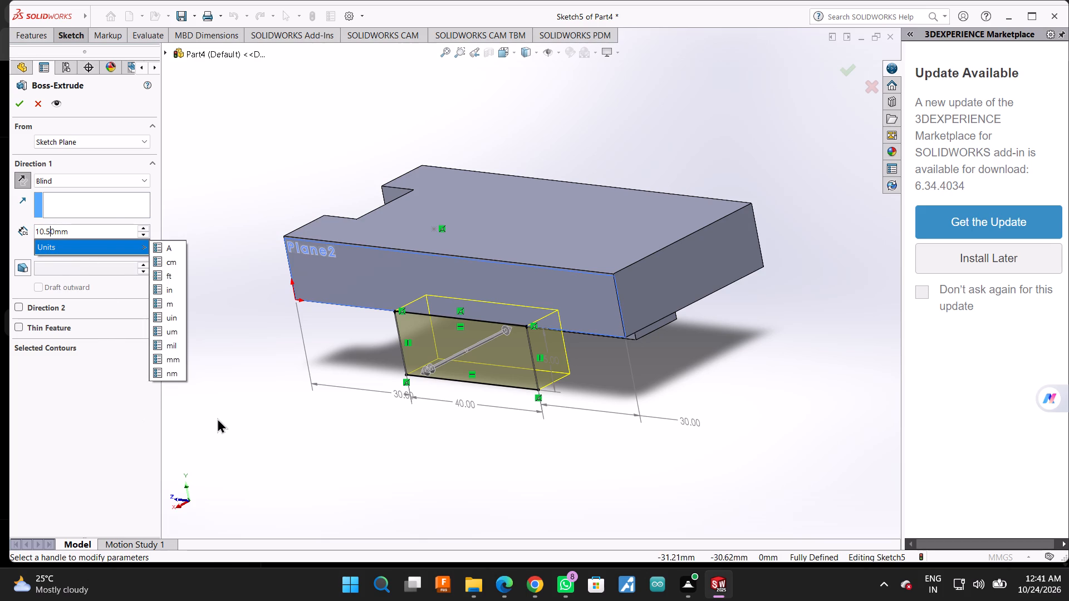
{"action": "left_click", "coordinate": [217, 418]}
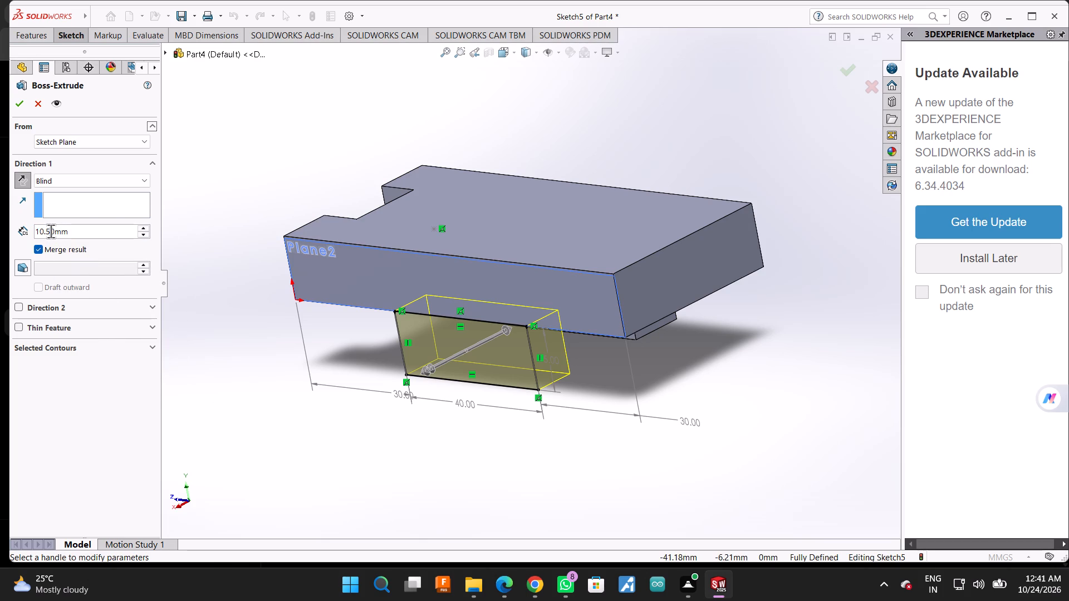
{"action": "left_click", "coordinate": [51, 230]}
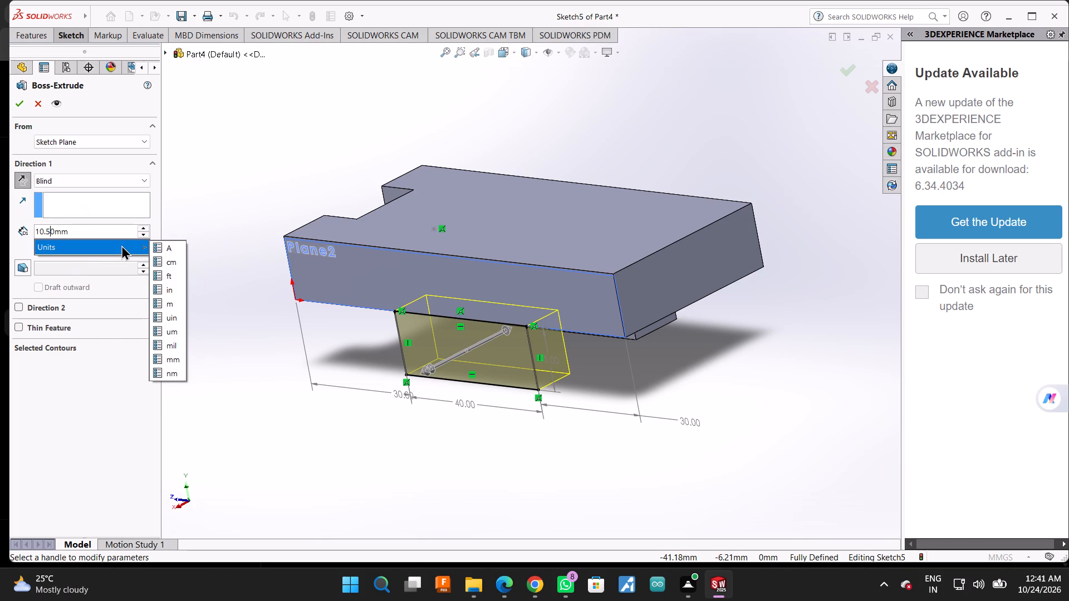
{"action": "key", "text": "Left"}
{"action": "key", "text": "Left"}
{"action": "key", "text": "Left"}
{"action": "key", "text": "Left"}
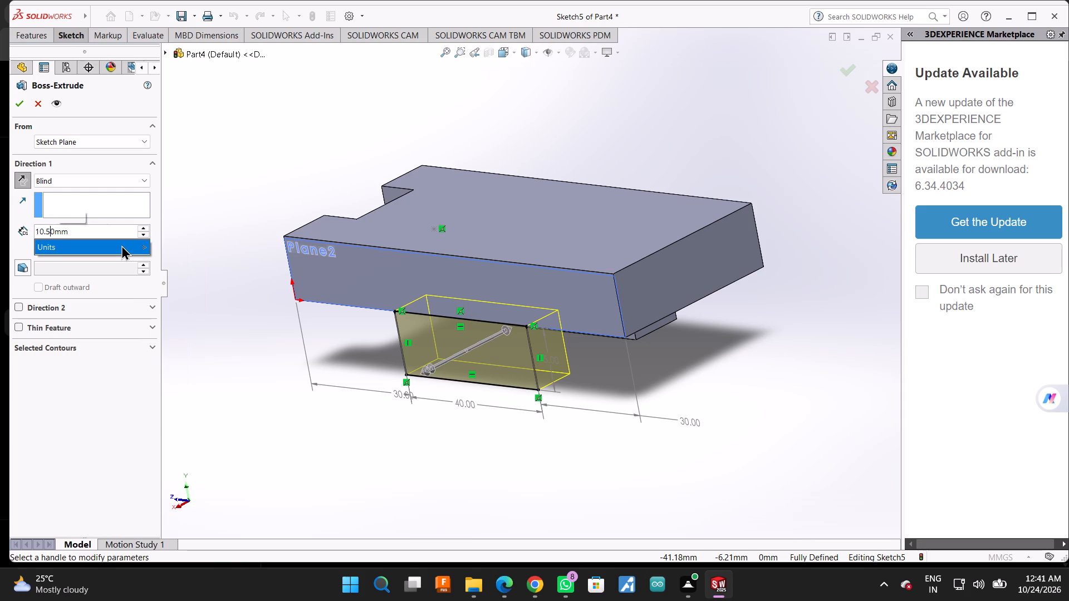
{"action": "key", "text": "Left"}
{"action": "key", "text": "Left"}
{"action": "key", "text": "Left"}
{"action": "key", "text": "Right"}
{"action": "key", "text": "Right"}
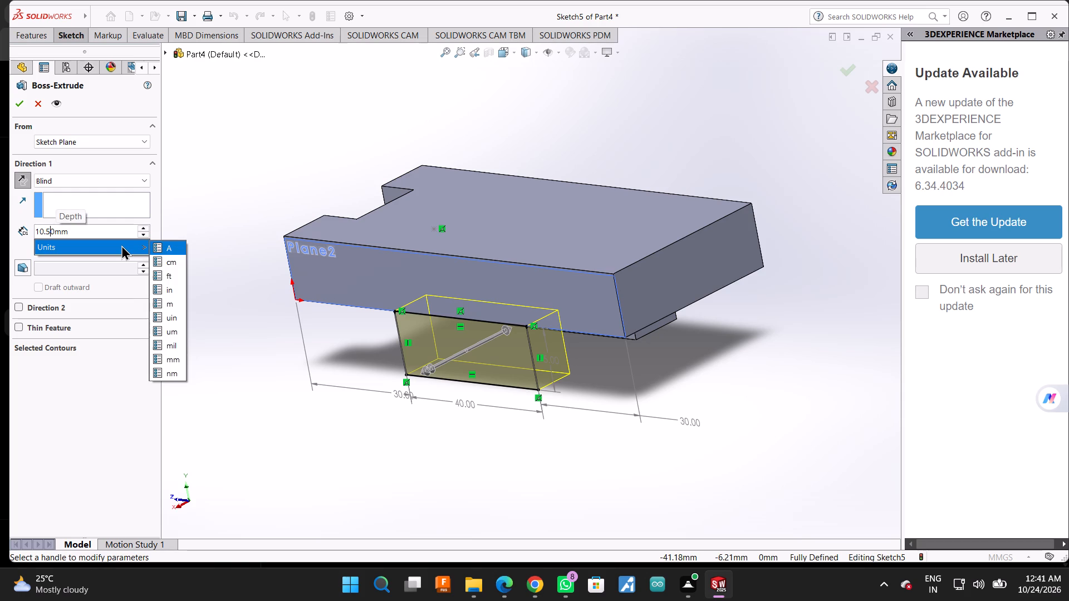
{"action": "key", "text": "BackSpace"}
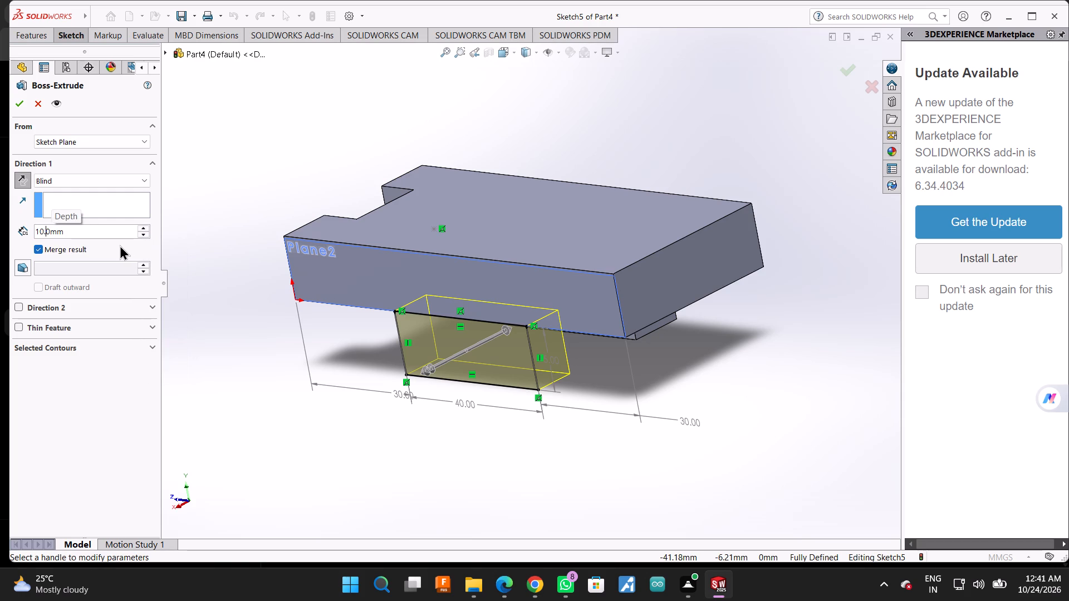
{"action": "key", "text": "Right"}
{"action": "key", "text": "BackSpace"}
{"action": "key", "text": "5"}
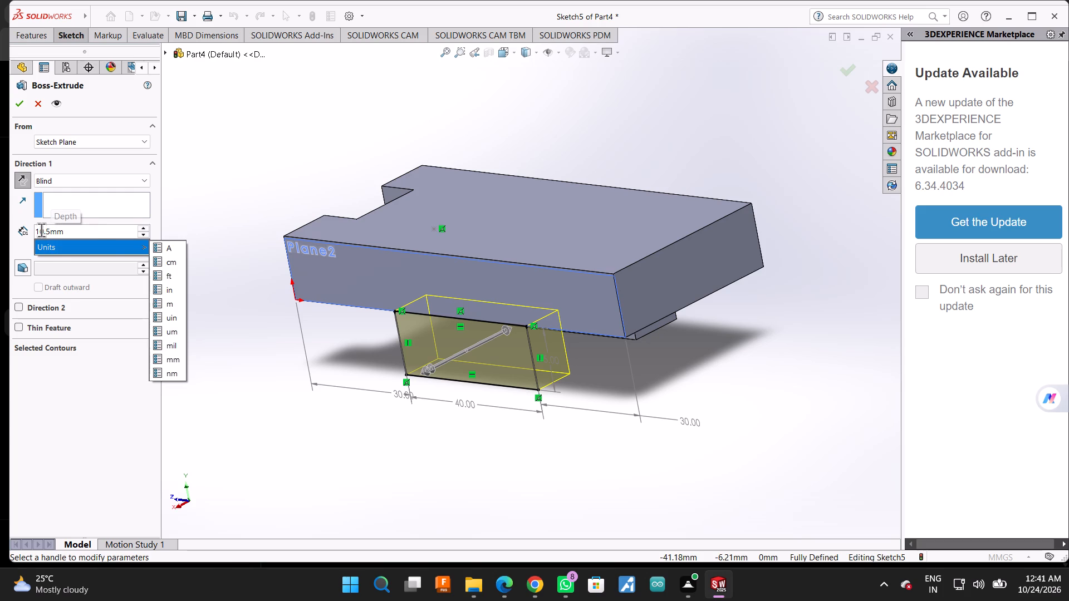
{"action": "left_click", "coordinate": [41, 230]}
{"action": "key", "text": "Right"}
{"action": "key", "text": "BackSpace"}
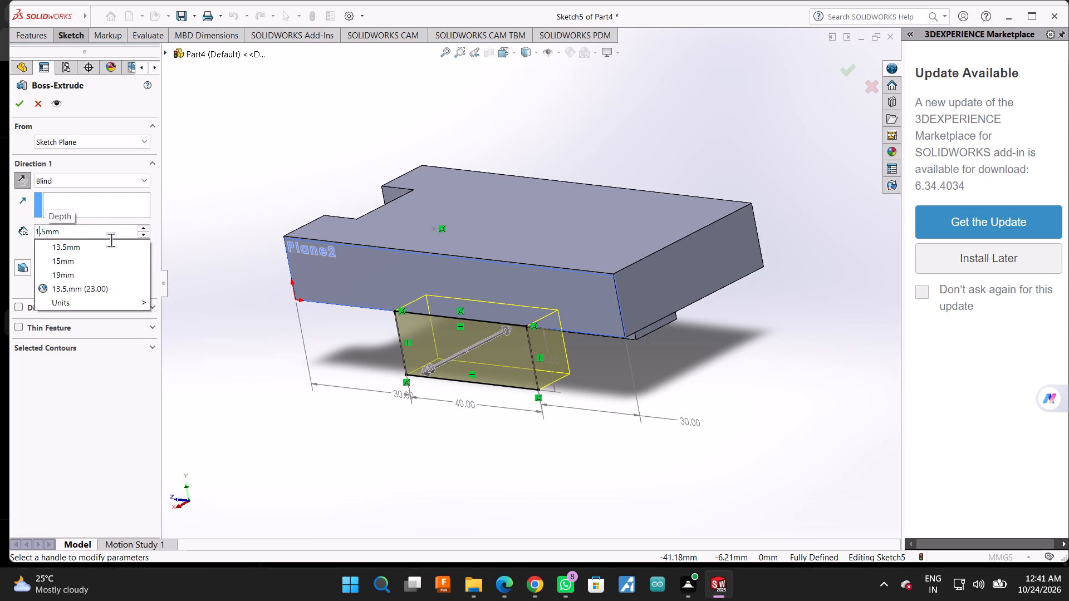
{"action": "key", "text": "3"}
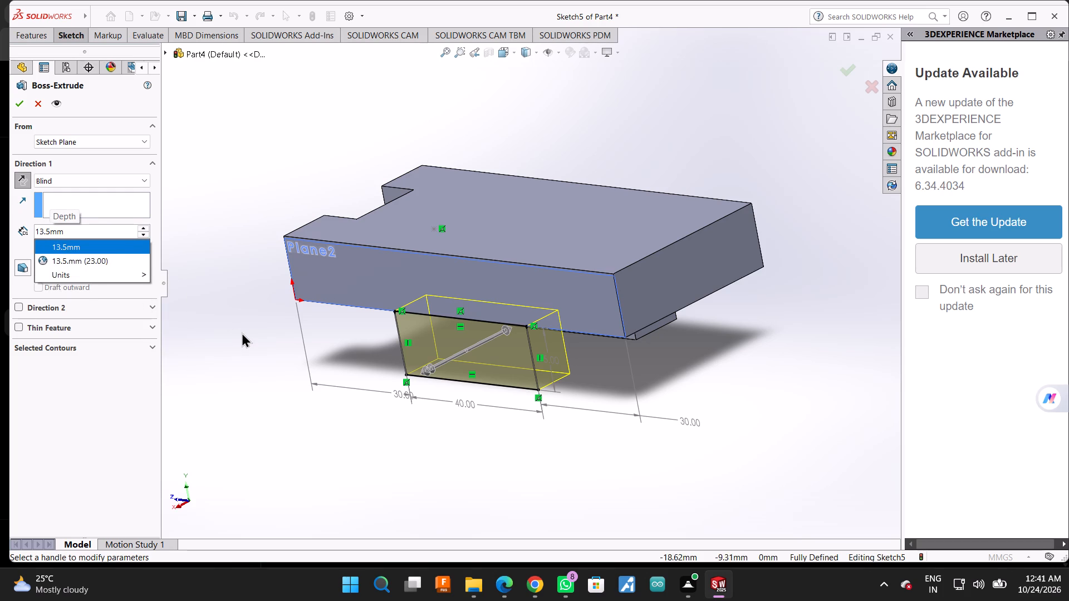
{"action": "left_click", "coordinate": [241, 332]}
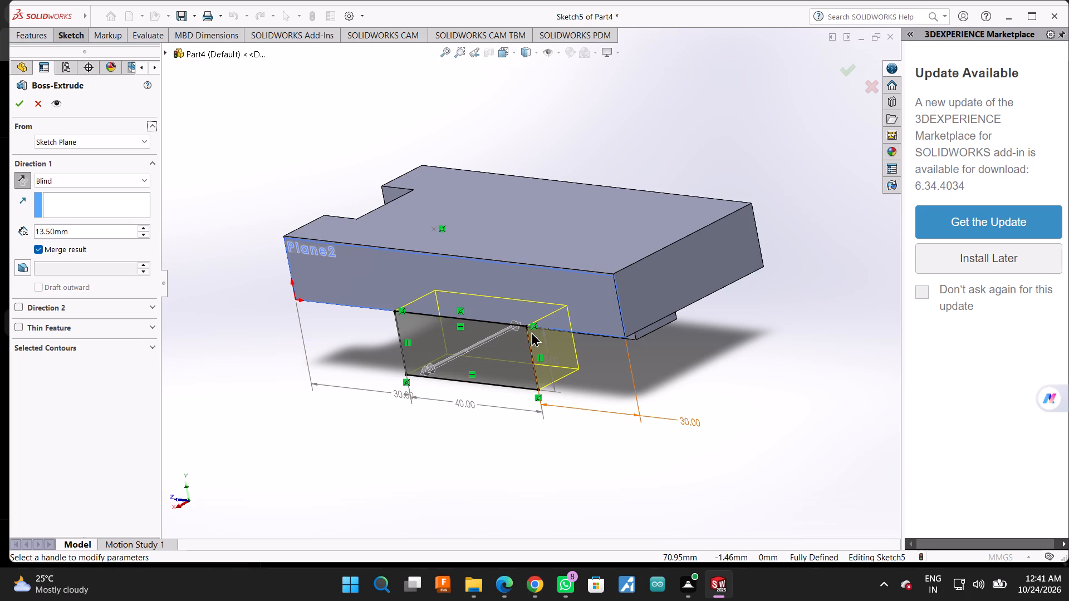
{"action": "left_click", "coordinate": [12, 106]}
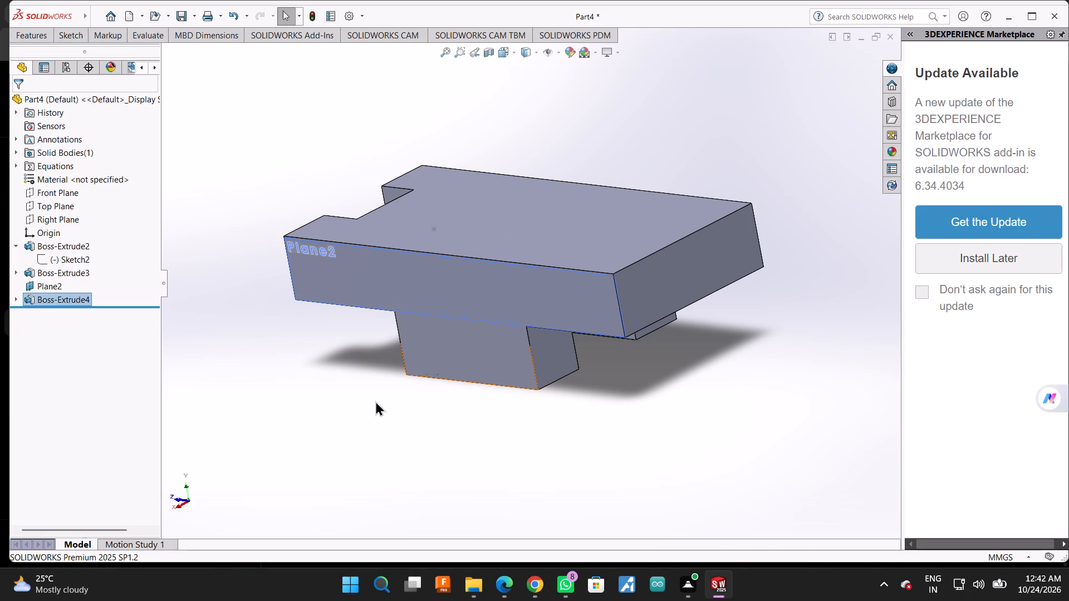
Examine the two lower bosses and the notched block from below, the sides and above.
{"action": "middle_click_drag", "start_coordinate": [566, 139], "coordinate": [625, 178]}
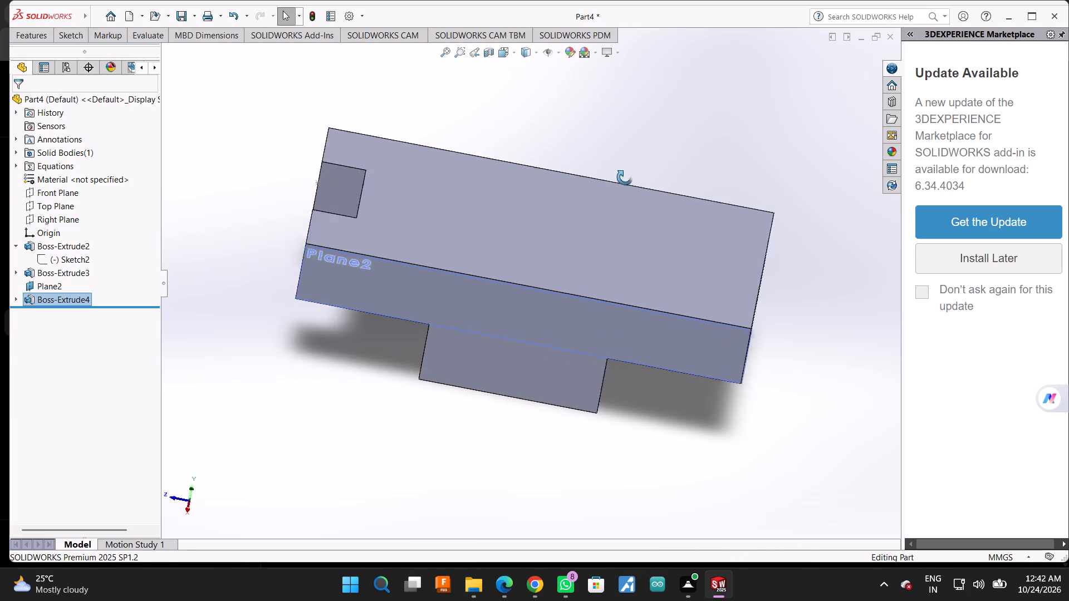
{"action": "middle_click_drag", "start_coordinate": [625, 178], "coordinate": [782, 185]}
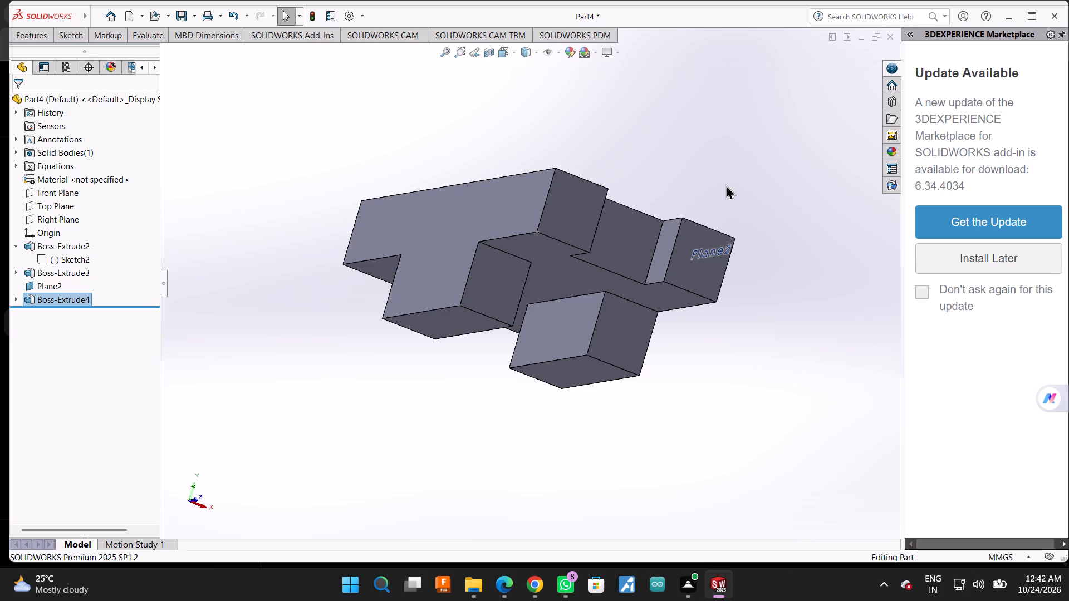
{"action": "middle_click_drag", "start_coordinate": [724, 290], "coordinate": [708, 291]}
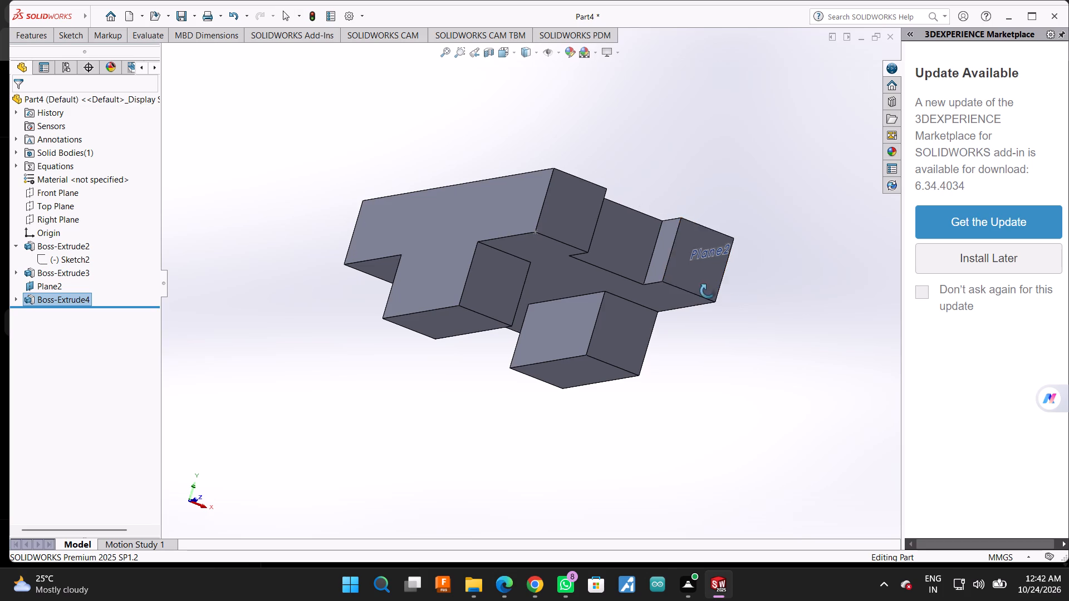
{"action": "middle_click_drag", "start_coordinate": [708, 291], "coordinate": [705, 291]}
{"action": "scroll", "coordinate": [705, 291], "scroll_direction": "up", "scroll_amount": 1}
{"action": "middle_click", "coordinate": [587, 273]}
{"action": "scroll", "coordinate": [666, 298], "scroll_direction": "down", "scroll_amount": 2}
{"action": "left_click", "coordinate": [653, 297]}
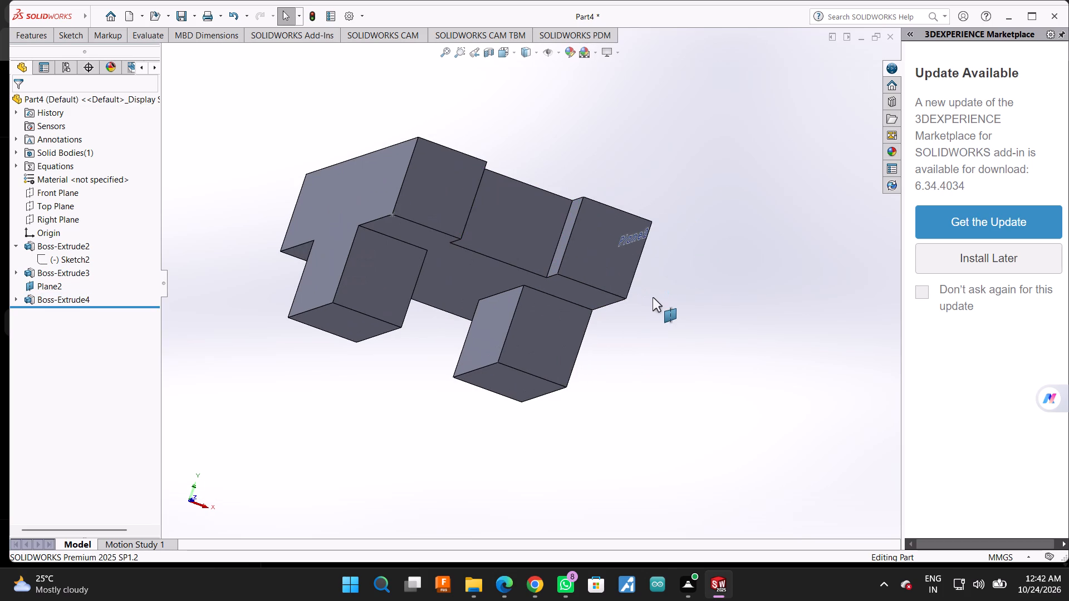
{"action": "middle_click_drag", "start_coordinate": [653, 297], "coordinate": [565, 292]}
{"action": "scroll", "coordinate": [653, 297], "scroll_direction": "down", "scroll_amount": 1}
{"action": "middle_click_drag", "start_coordinate": [562, 285], "coordinate": [561, 276]}
{"action": "middle_click_drag", "start_coordinate": [566, 233], "coordinate": [576, 224]}
{"action": "middle_click_drag", "start_coordinate": [576, 224], "coordinate": [600, 225]}
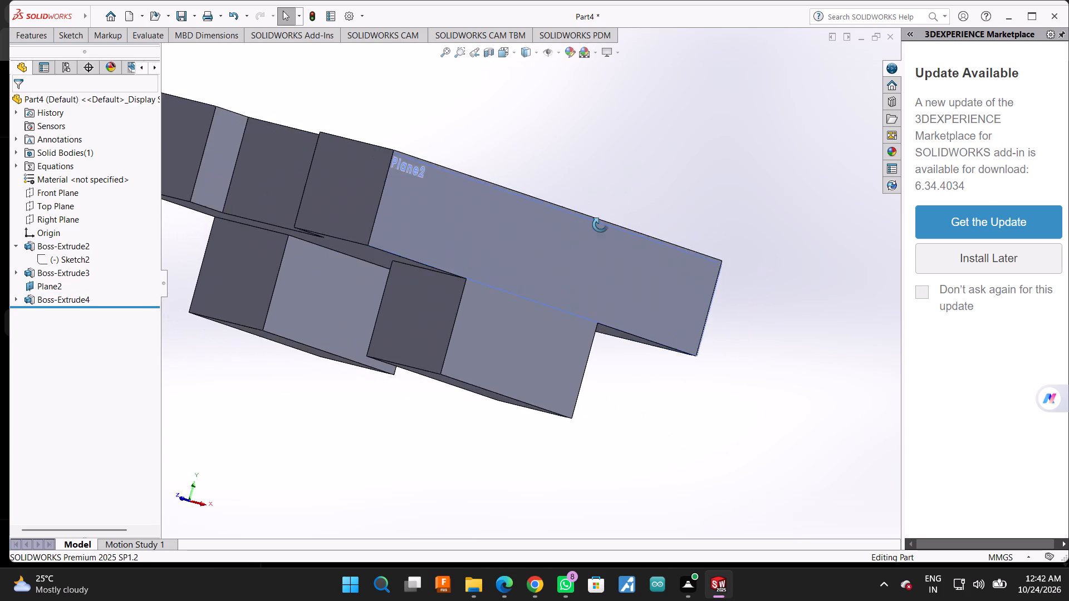
{"action": "middle_click_drag", "start_coordinate": [600, 225], "coordinate": [612, 227]}
{"action": "middle_click", "coordinate": [667, 234]}
{"action": "middle_click_drag", "start_coordinate": [670, 234], "coordinate": [674, 290]}
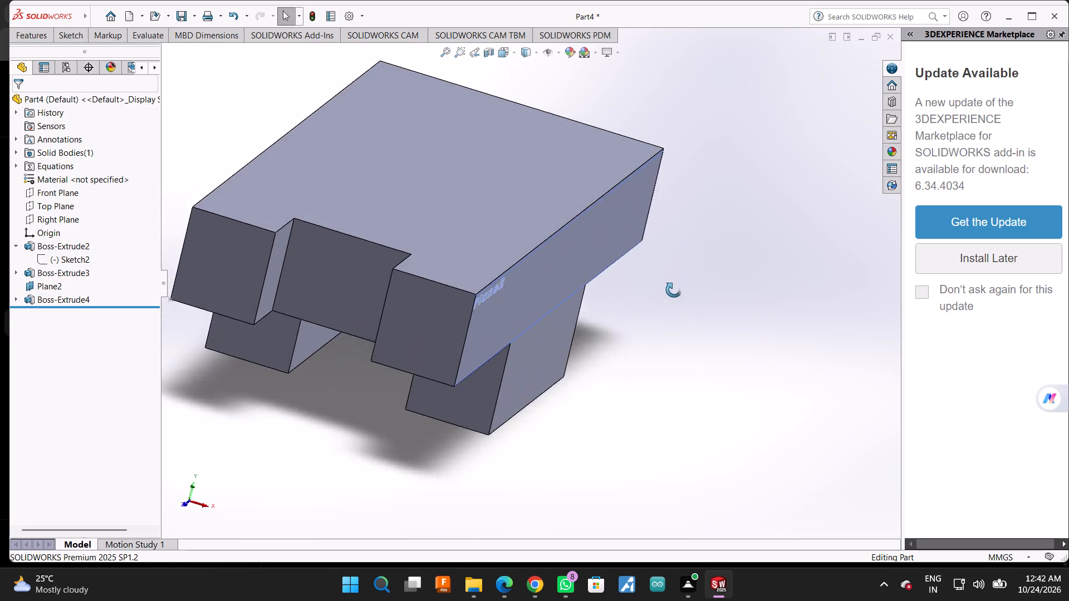
{"action": "middle_click_drag", "start_coordinate": [674, 290], "coordinate": [674, 326]}
{"action": "scroll", "coordinate": [628, 337], "scroll_direction": "up", "scroll_amount": 1}
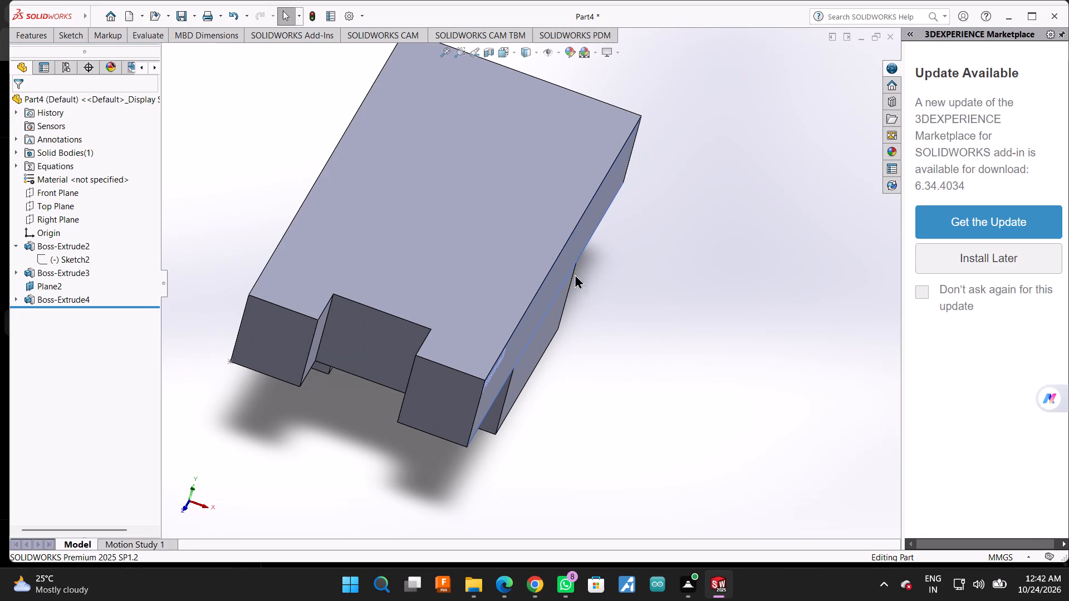
View the model normal to the Top Plane.
{"action": "left_click", "coordinate": [56, 211]}
{"action": "left_click", "coordinate": [118, 190]}
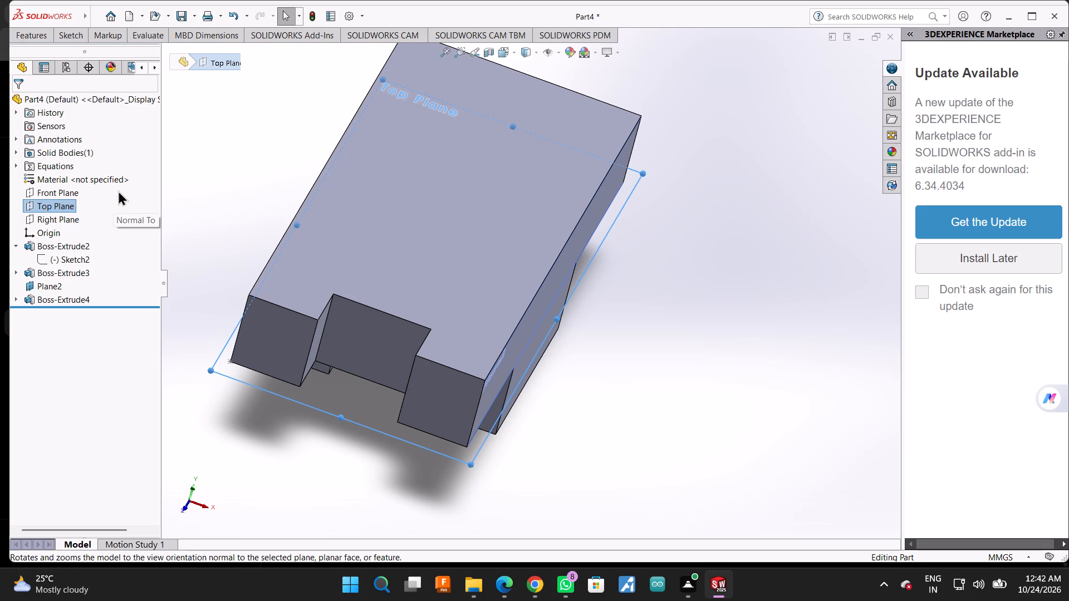
{"action": "left_click", "coordinate": [500, 286]}
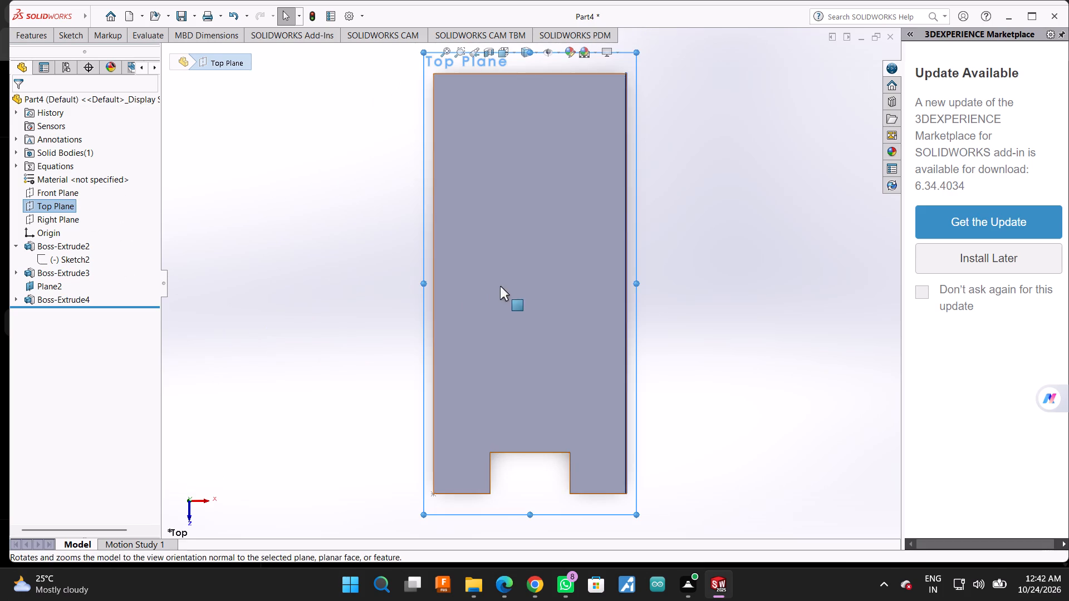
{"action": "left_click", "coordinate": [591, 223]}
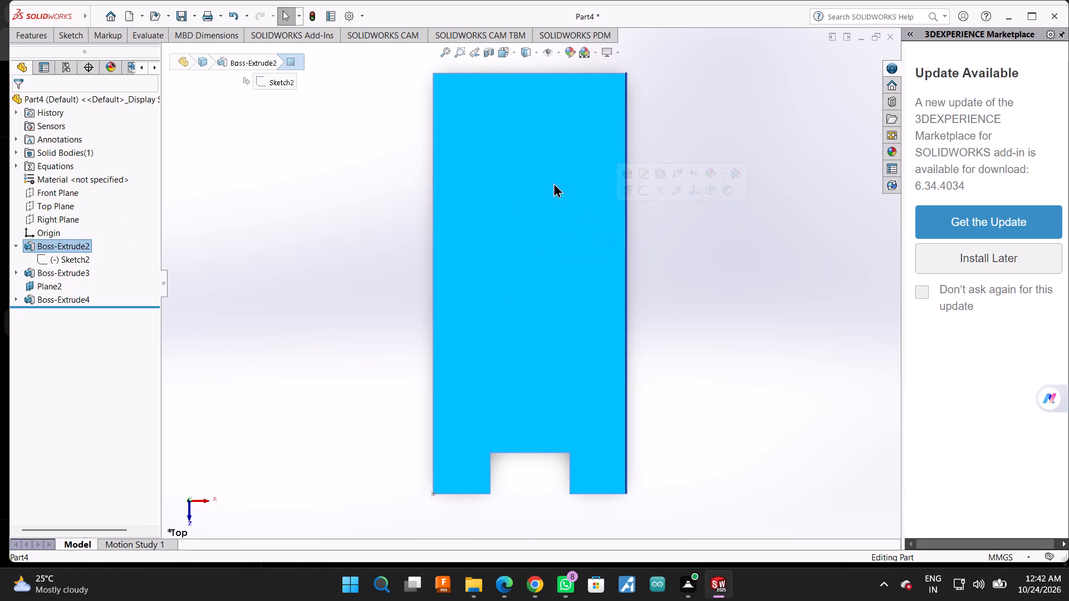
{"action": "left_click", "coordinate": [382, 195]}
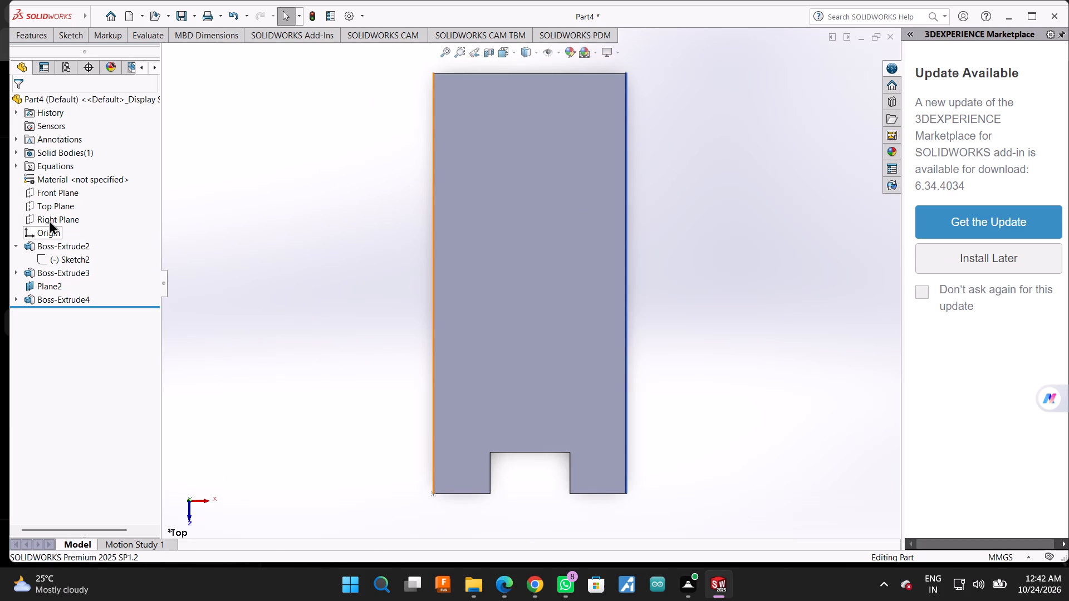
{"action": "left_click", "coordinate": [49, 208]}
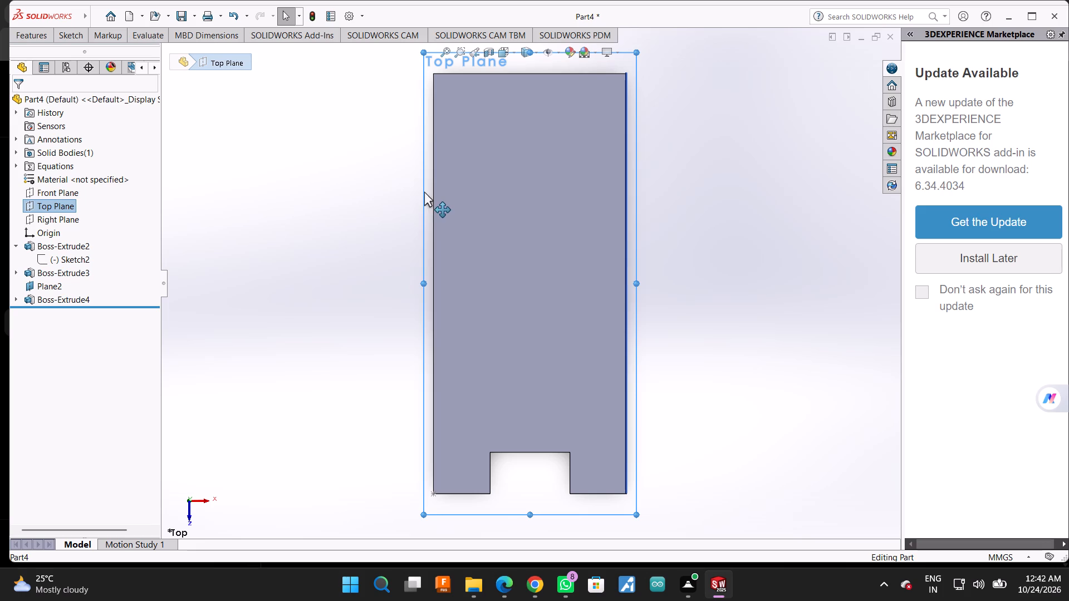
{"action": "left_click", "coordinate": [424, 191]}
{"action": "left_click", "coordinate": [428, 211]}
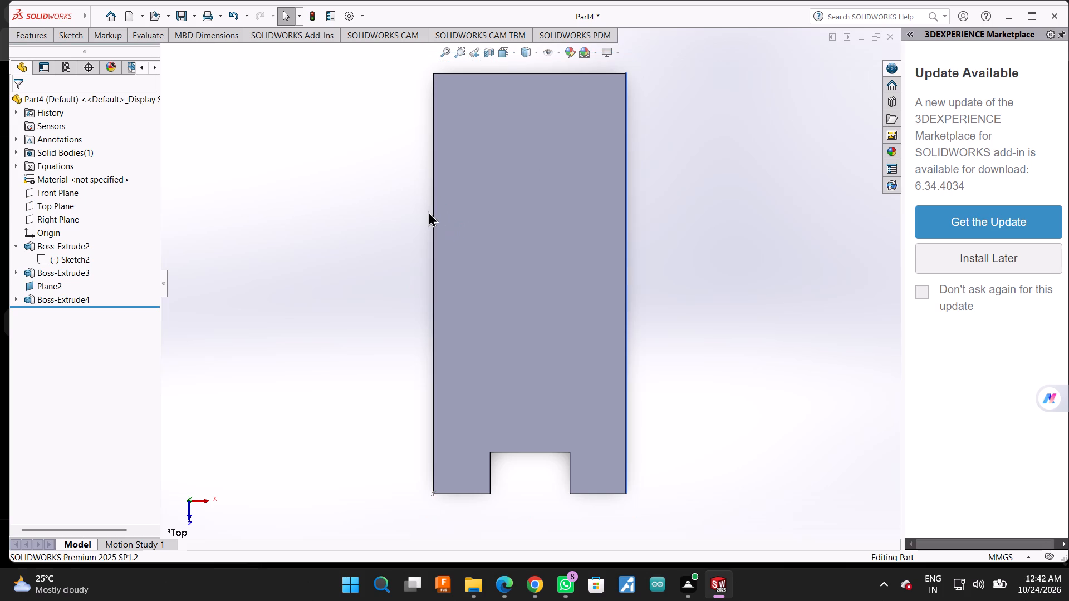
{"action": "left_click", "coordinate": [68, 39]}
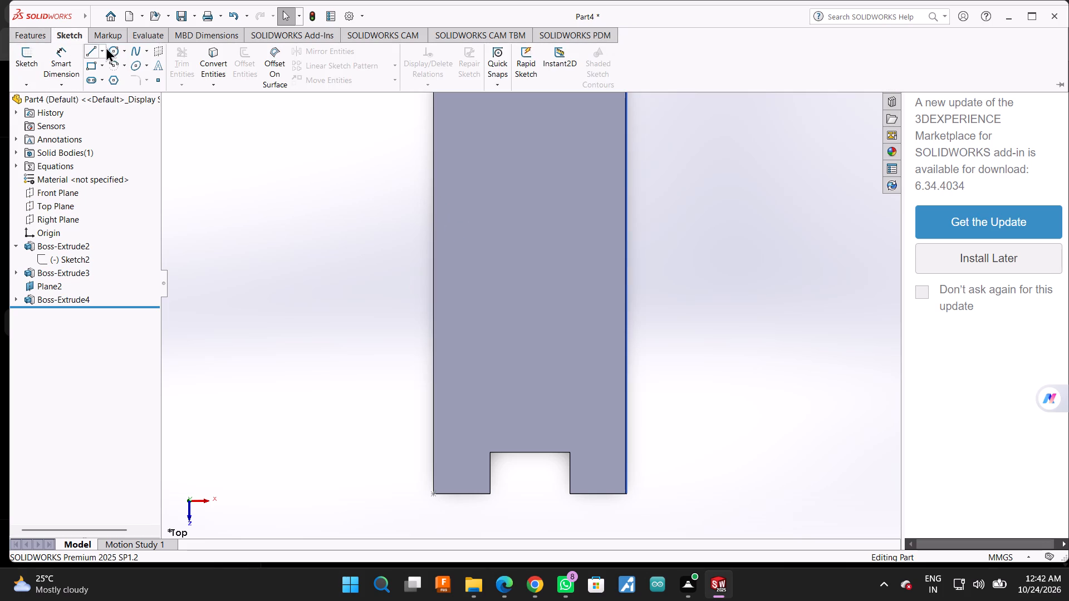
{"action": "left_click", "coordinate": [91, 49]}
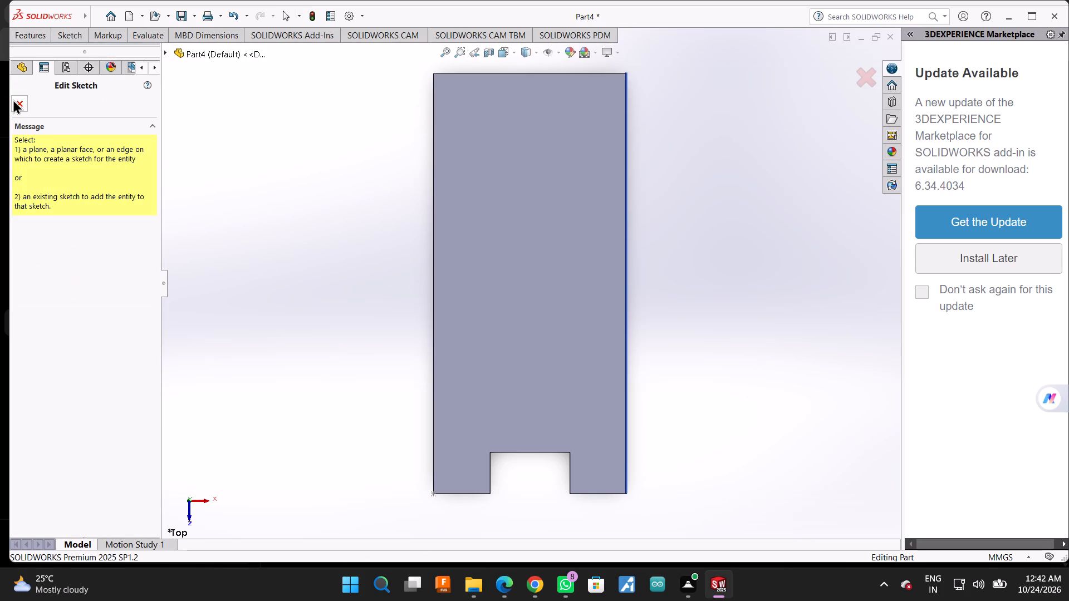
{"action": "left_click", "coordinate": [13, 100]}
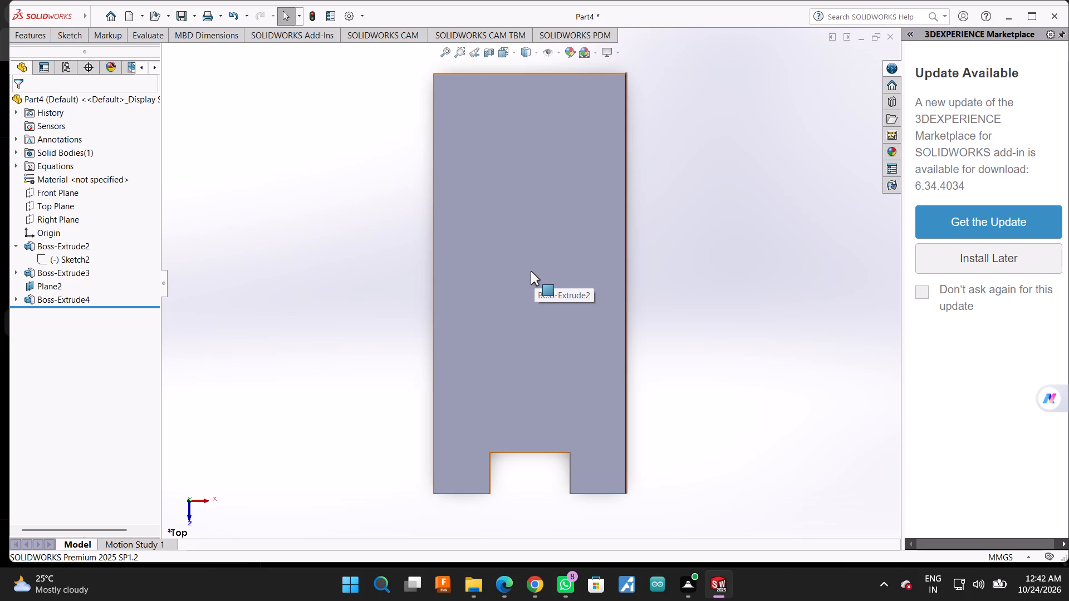
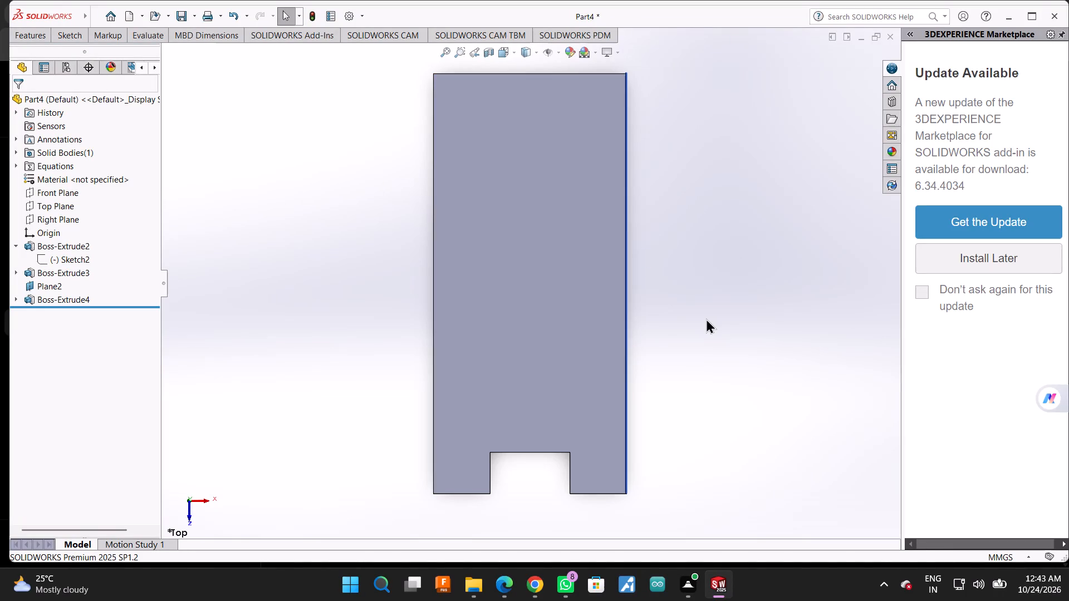
Start a new line sketch on the large flat face of the notched plate.
{"action": "left_click", "coordinate": [79, 39]}
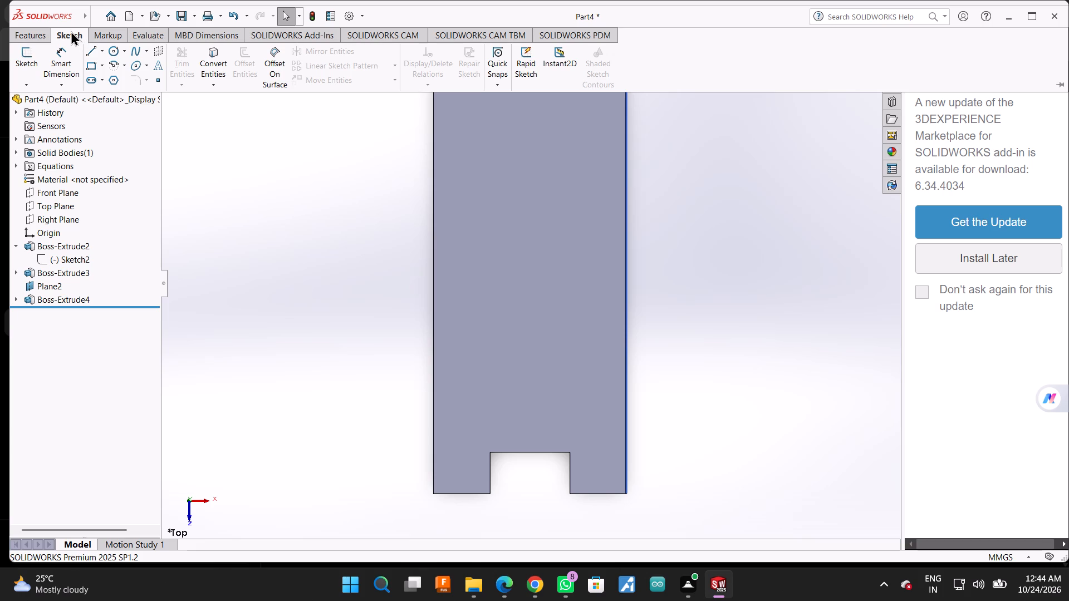
{"action": "left_click", "coordinate": [89, 48]}
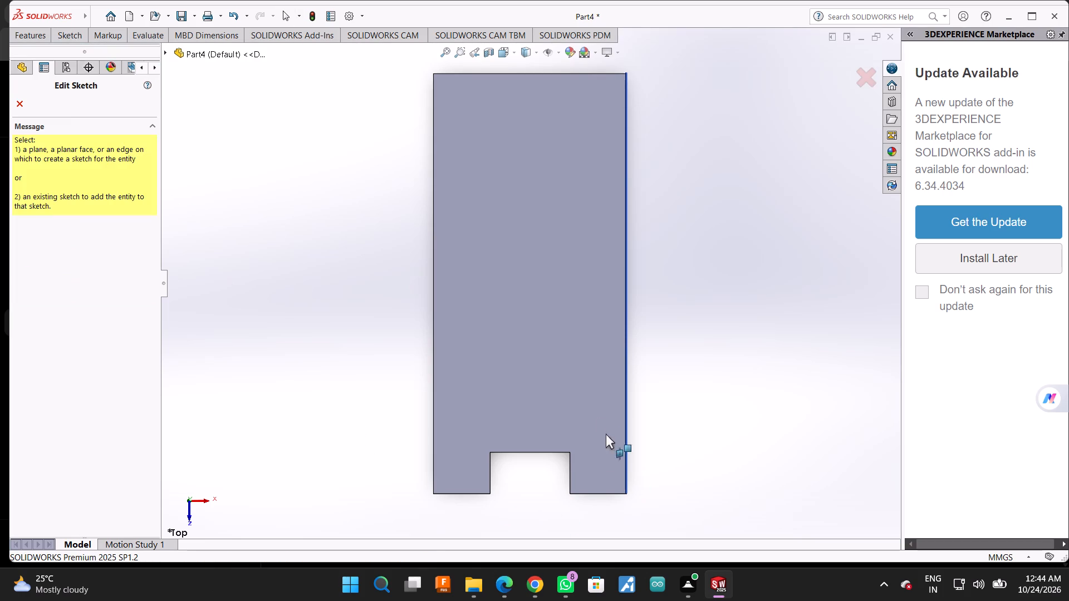
{"action": "left_click", "coordinate": [579, 394]}
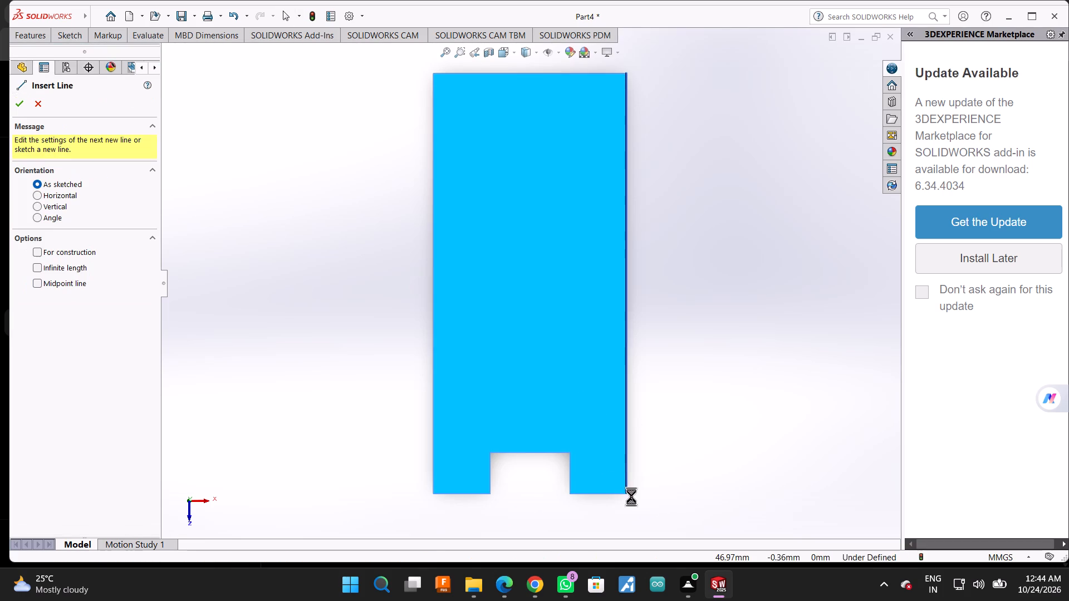
{"action": "left_click", "coordinate": [625, 494]}
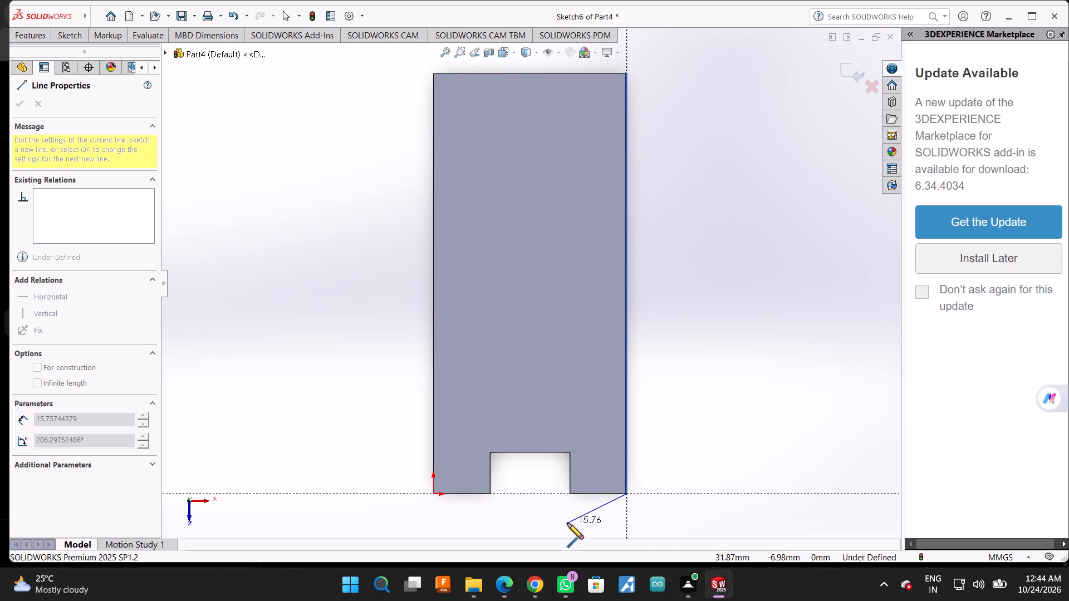
{"action": "key", "text": "Escape"}
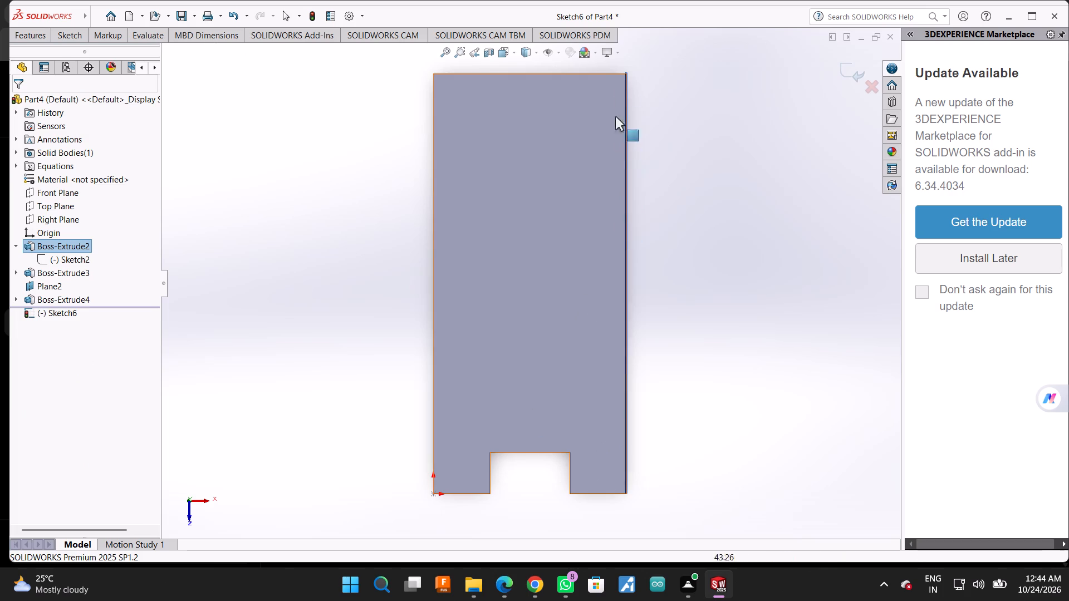
Sketch three connected lines at the plate's un-notched end: about 41.3 mm down the right edge, 46 mm across, and back up the left edge.
{"action": "left_click", "coordinate": [64, 34]}
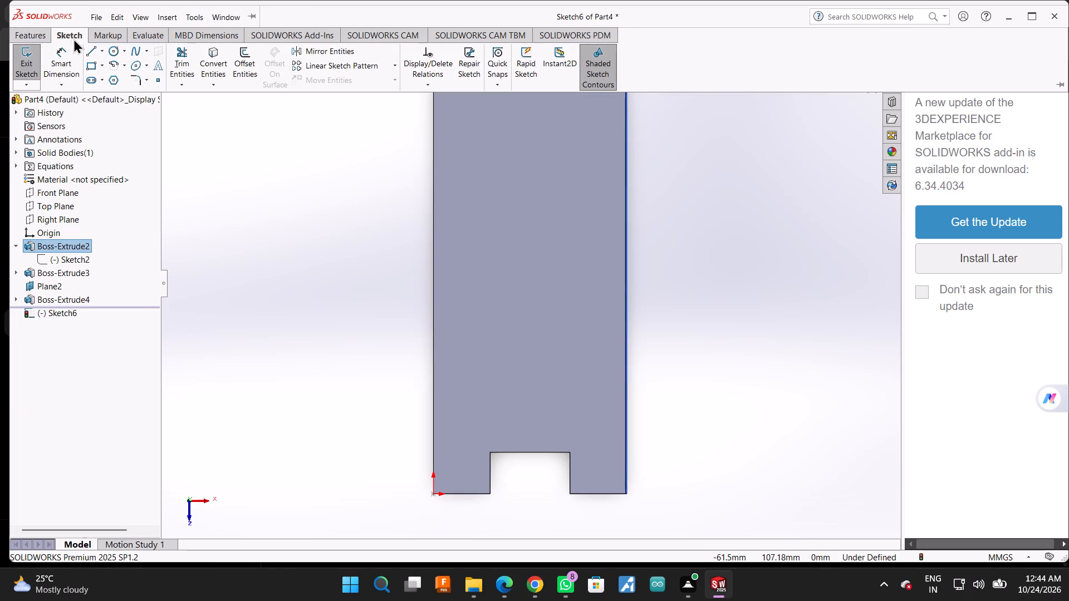
{"action": "left_click", "coordinate": [90, 50]}
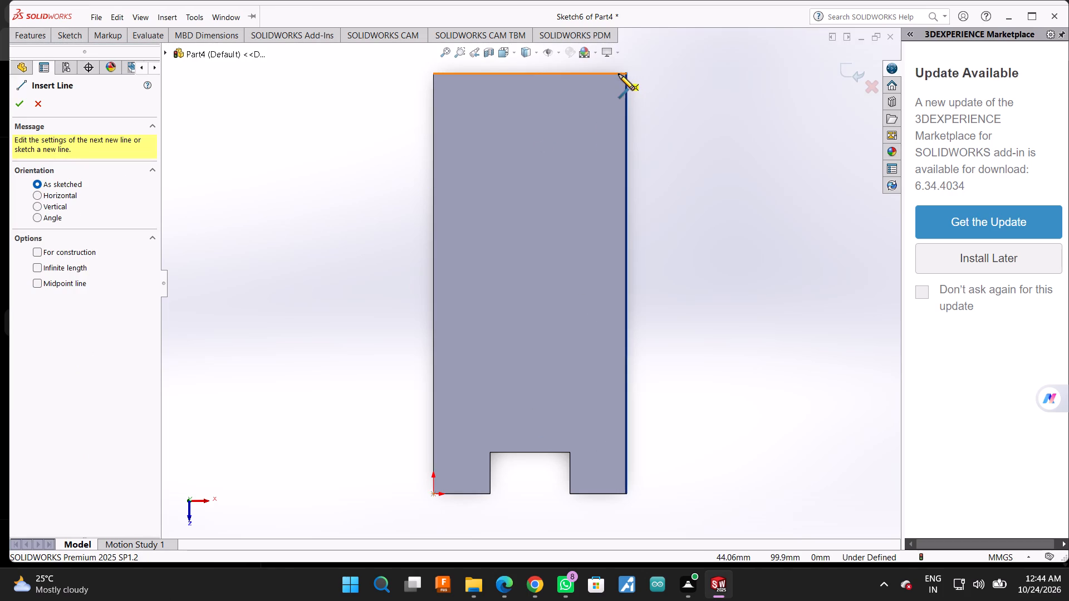
{"action": "scroll", "coordinate": [619, 74], "scroll_direction": "down", "scroll_amount": 4}
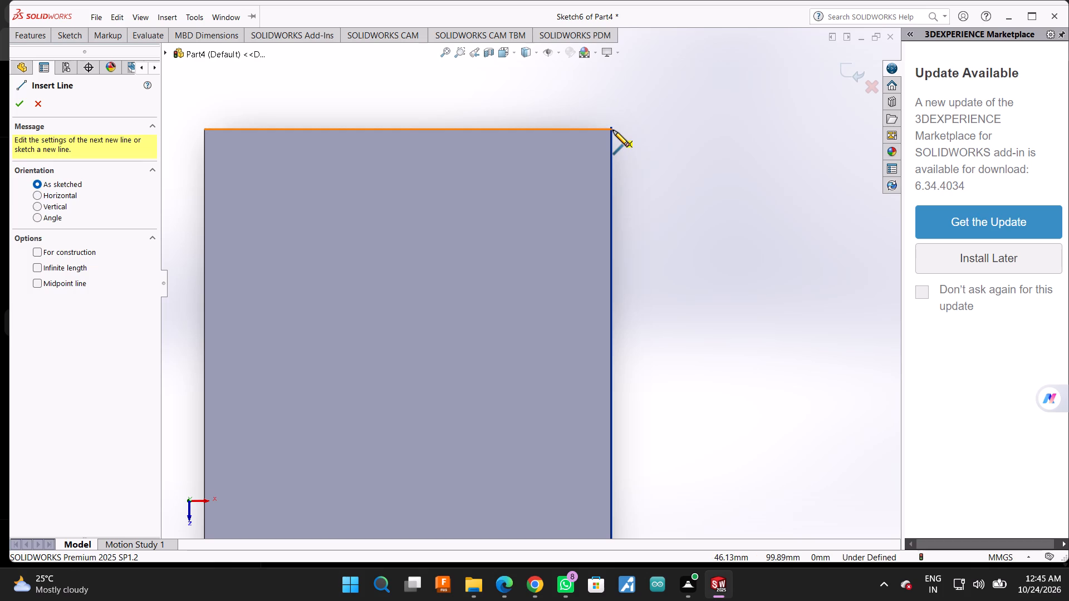
{"action": "left_click", "coordinate": [613, 130]}
{"action": "scroll", "coordinate": [622, 136], "scroll_direction": "down", "scroll_amount": 6}
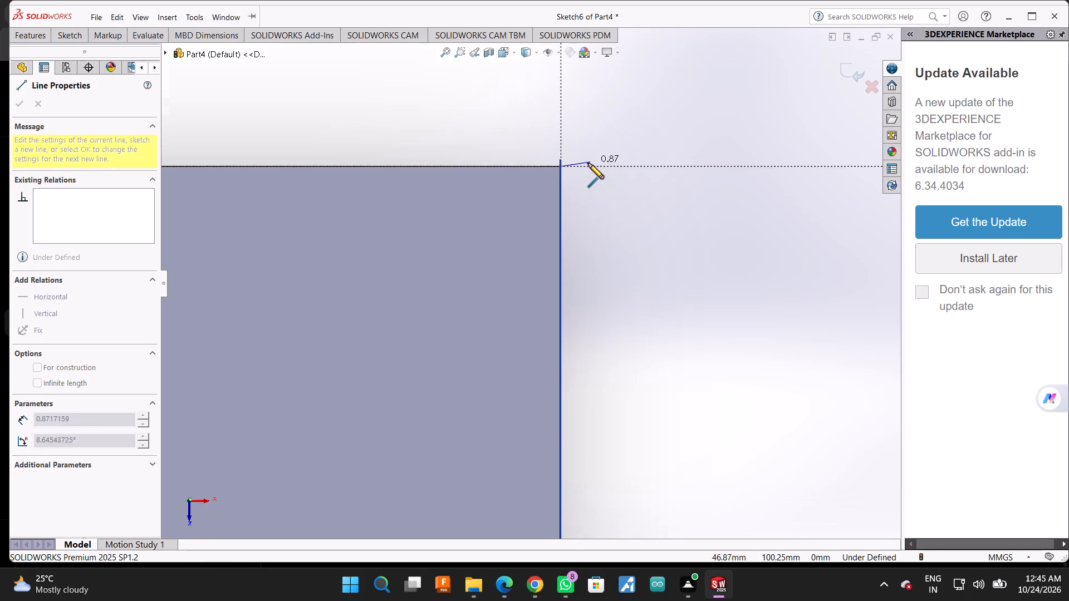
{"action": "scroll", "coordinate": [588, 163], "scroll_direction": "down", "scroll_amount": 11}
{"action": "scroll", "coordinate": [570, 117], "scroll_direction": "down", "scroll_amount": 2}
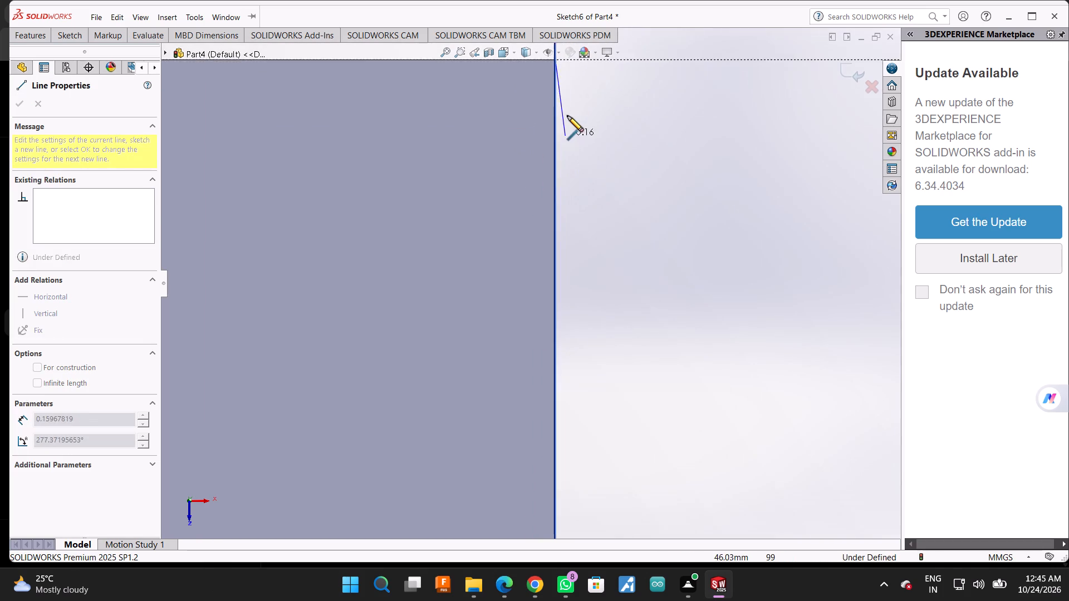
{"action": "scroll", "coordinate": [566, 116], "scroll_direction": "up", "scroll_amount": 20}
{"action": "scroll", "coordinate": [566, 116], "scroll_direction": "up", "scroll_amount": 7}
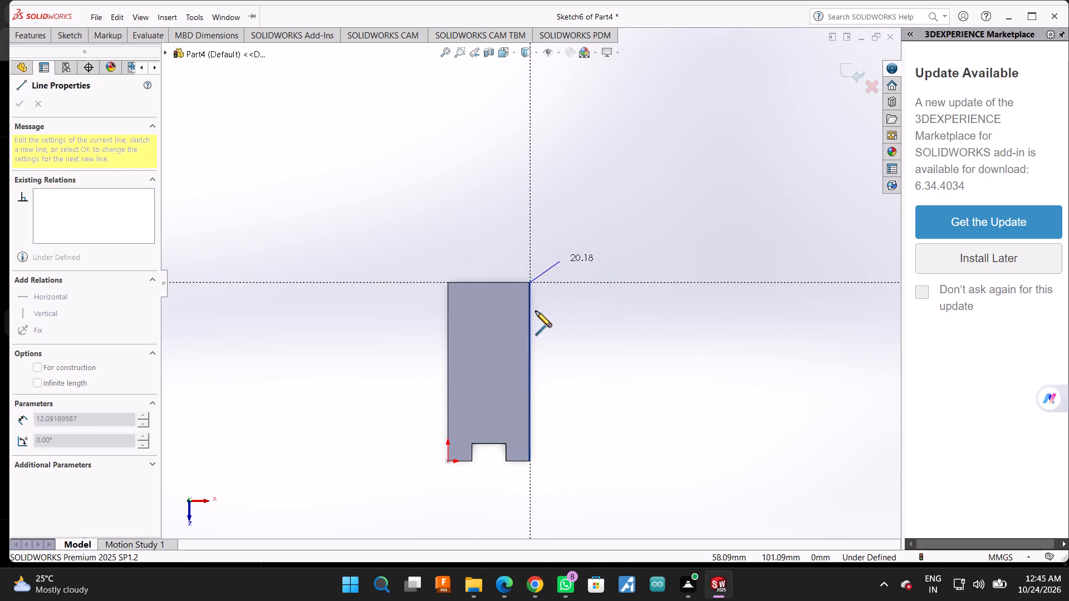
{"action": "scroll", "coordinate": [529, 333], "scroll_direction": "down", "scroll_amount": 5}
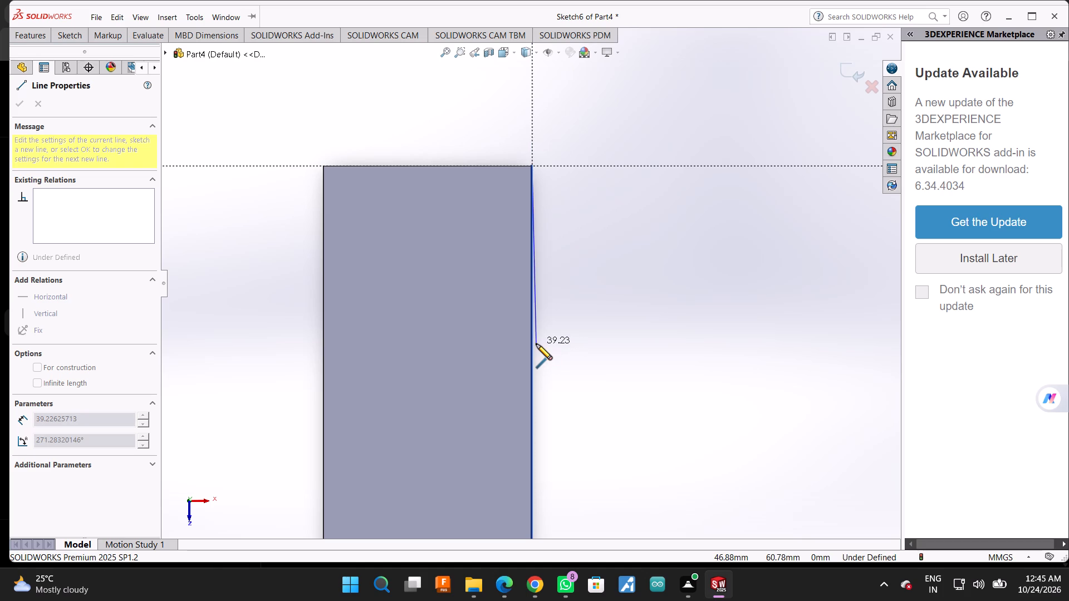
{"action": "left_click", "coordinate": [533, 353]}
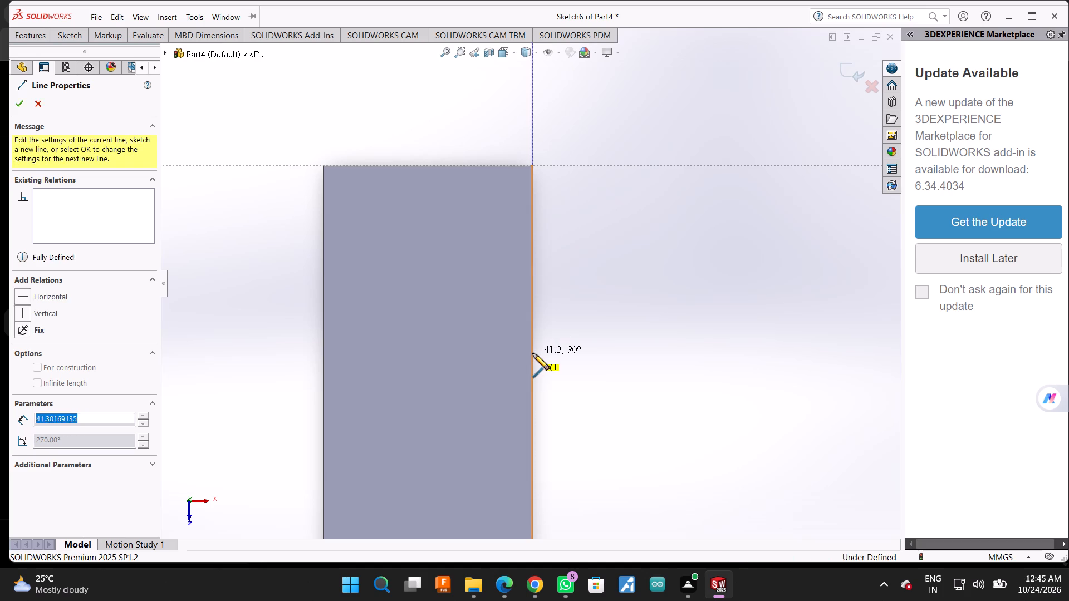
{"action": "left_click", "coordinate": [323, 356]}
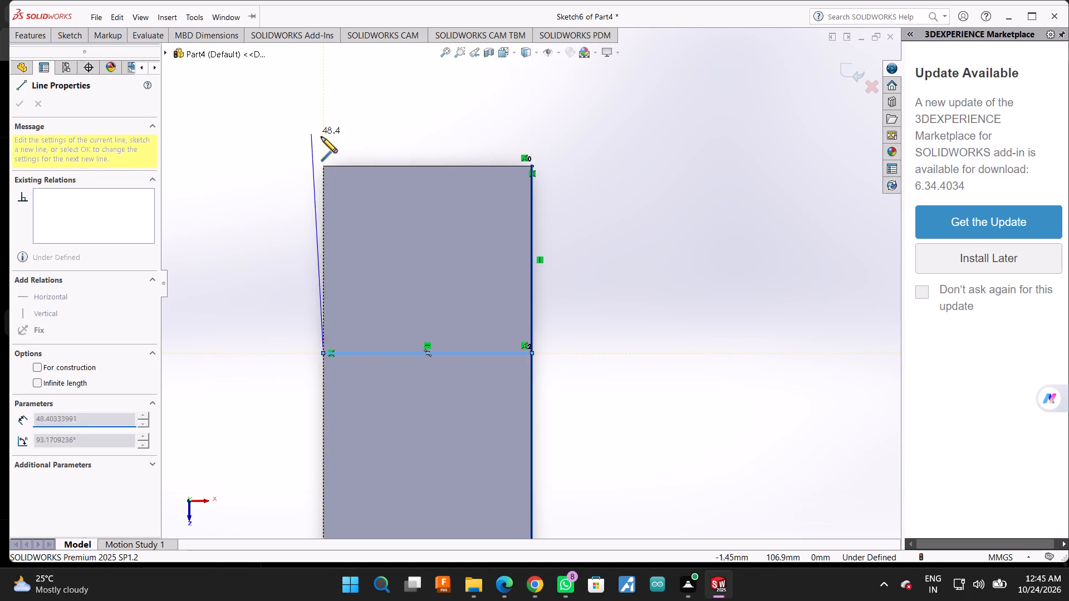
{"action": "left_click", "coordinate": [324, 168]}
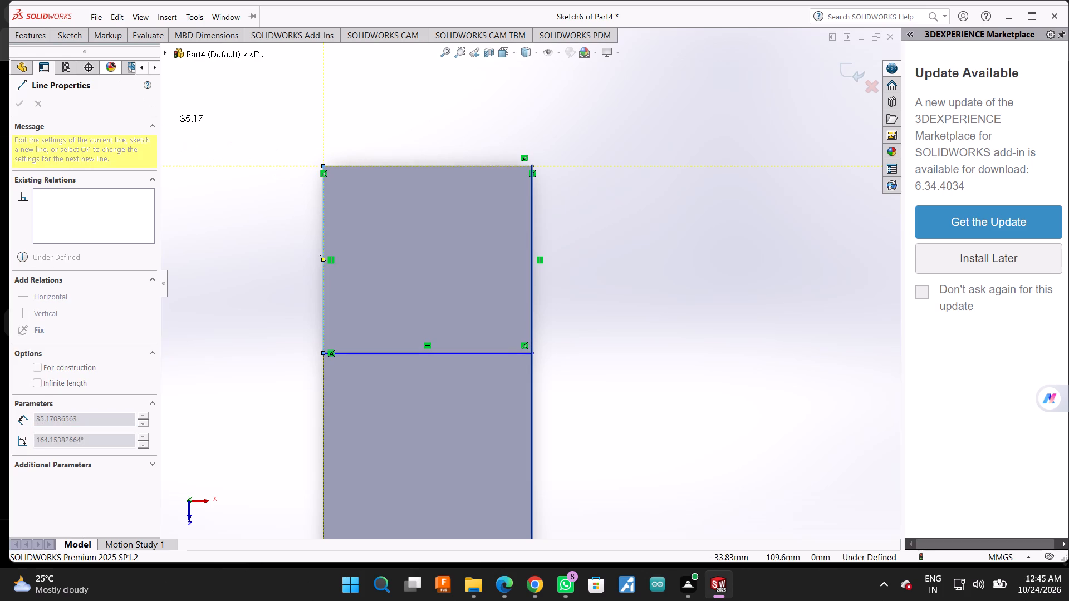
Dimension the right-hand vertical line at the un-notched end to 40 mm.
{"action": "left_click", "coordinate": [76, 34]}
{"action": "left_click", "coordinate": [65, 56]}
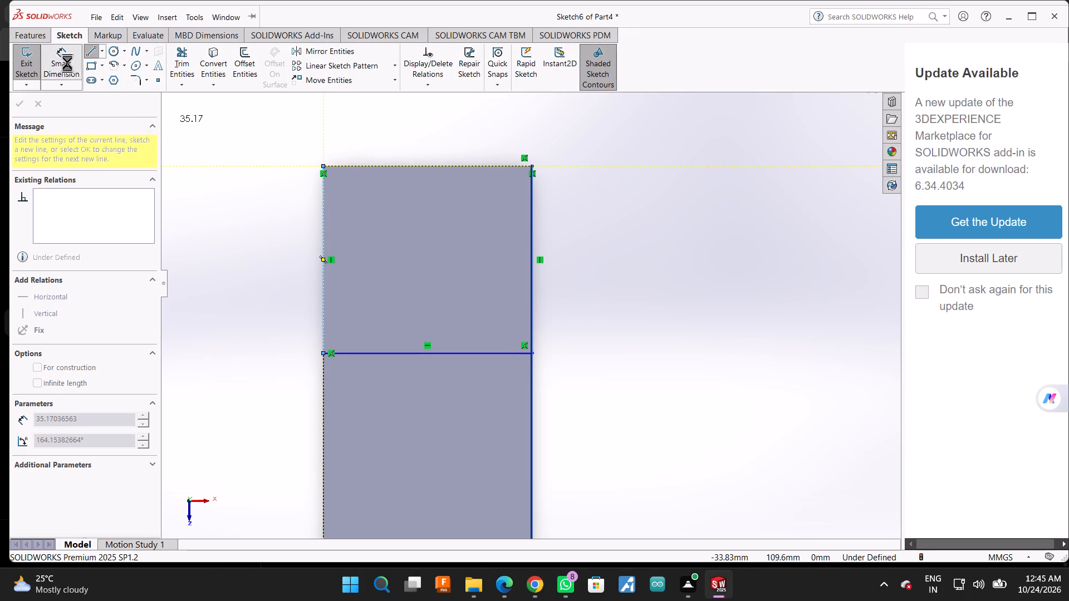
{"action": "left_click", "coordinate": [533, 277]}
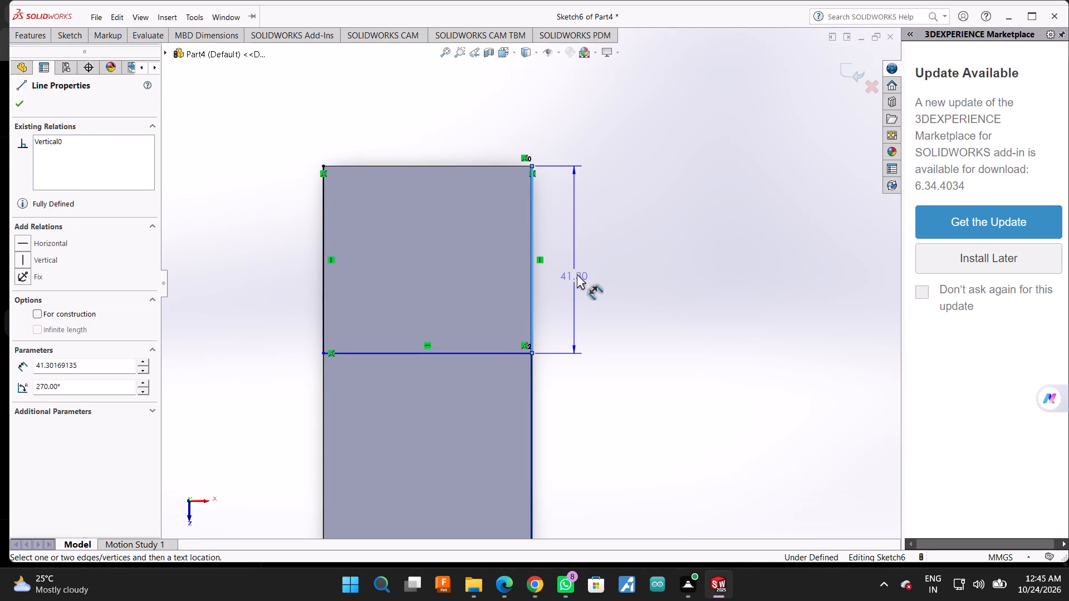
{"action": "left_click", "coordinate": [577, 274]}
{"action": "type", "text": "40"}
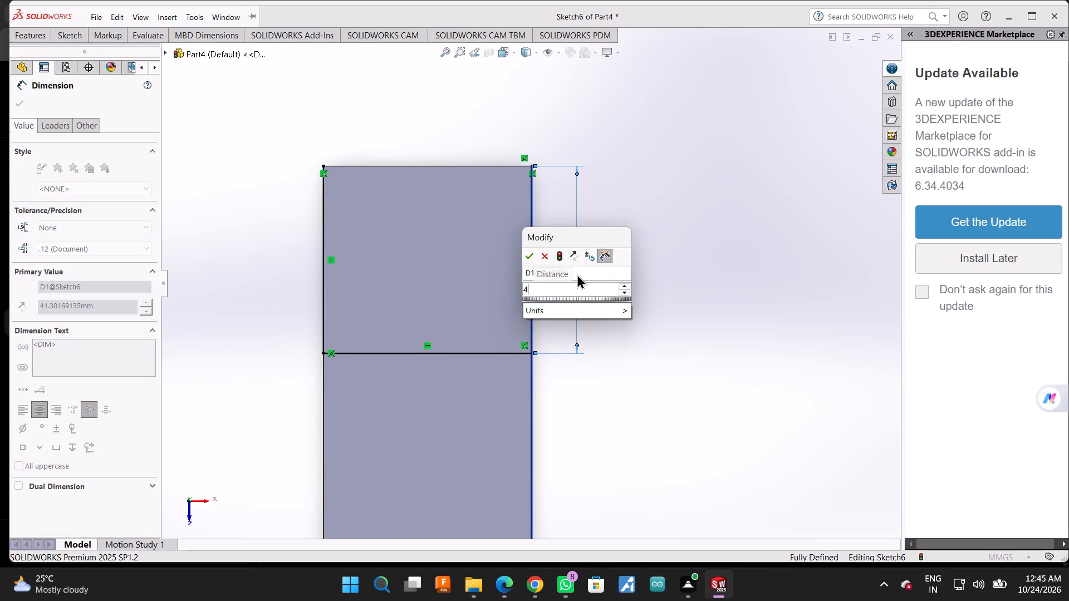
{"action": "key", "text": "Return"}
{"action": "key", "text": "backslash"}
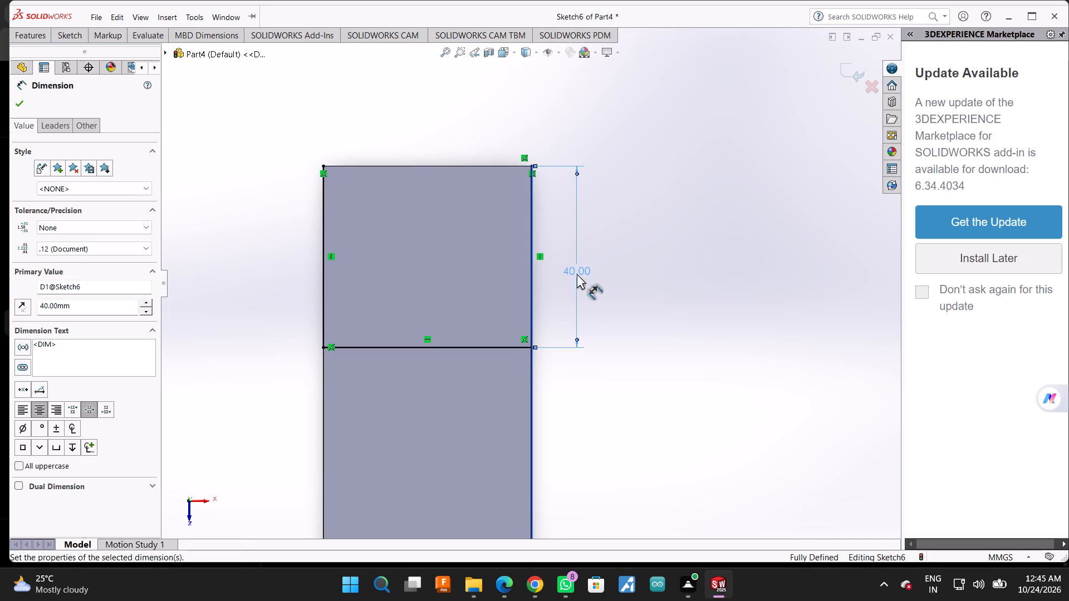
Add a driven length dimension to the left-hand vertical line at the un-notched end.
{"action": "left_click", "coordinate": [326, 237]}
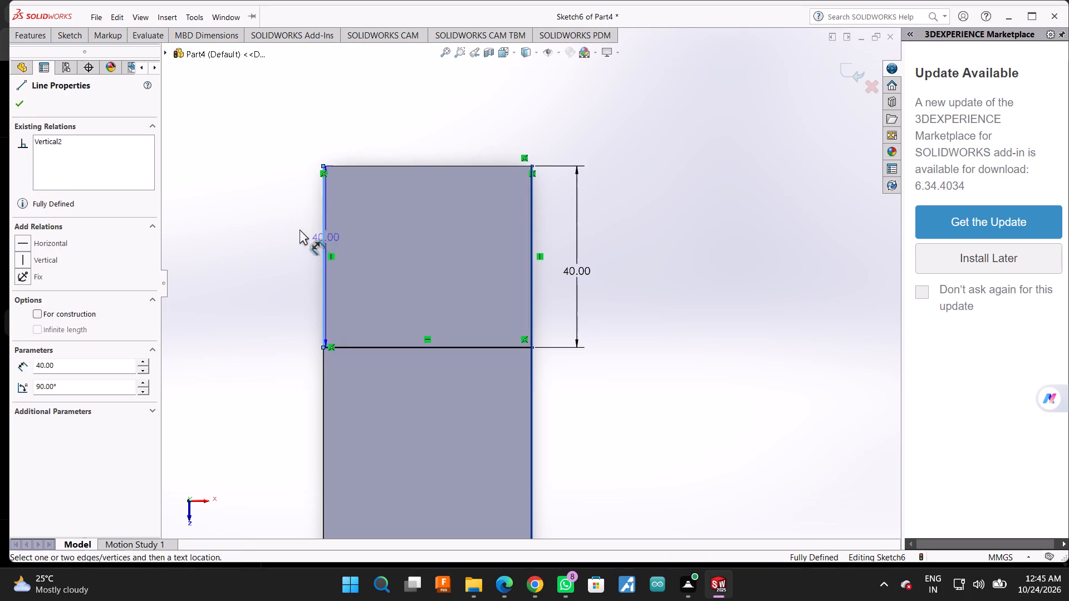
{"action": "left_click", "coordinate": [289, 229]}
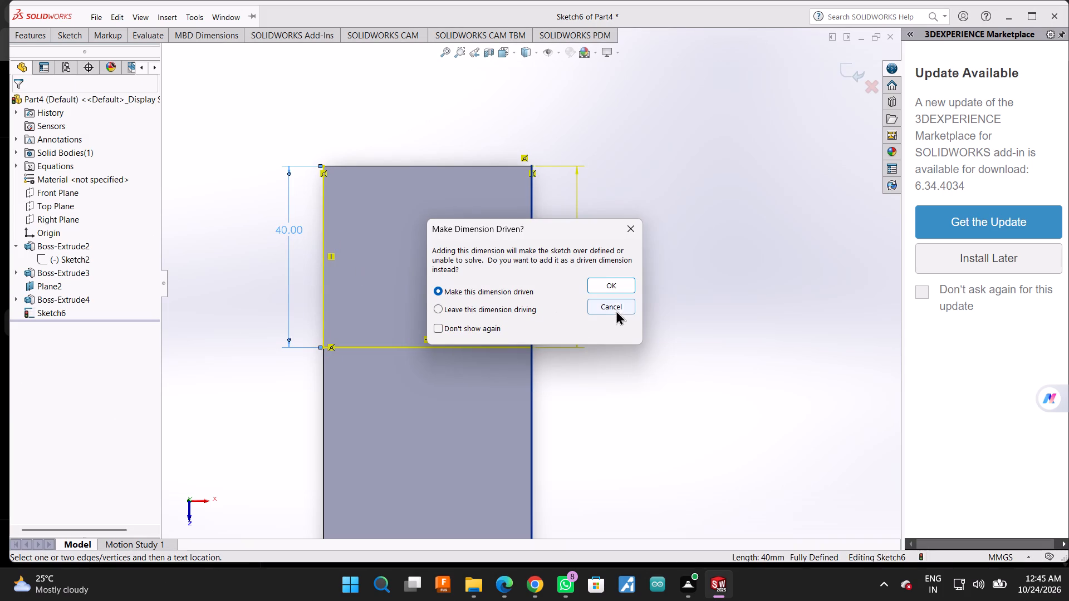
{"action": "left_click", "coordinate": [609, 283]}
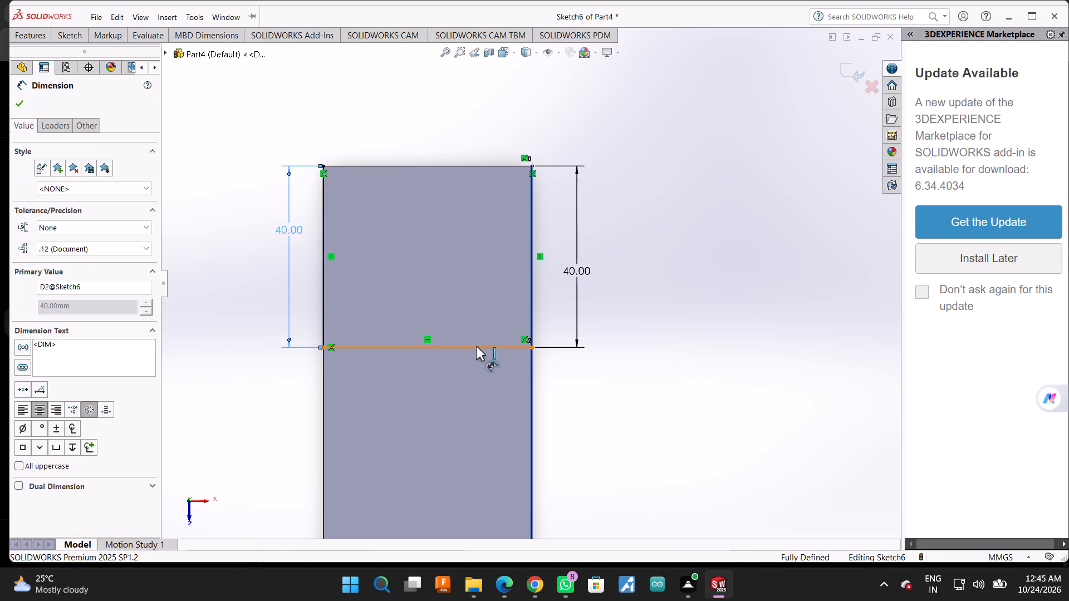
{"action": "left_click", "coordinate": [476, 346]}
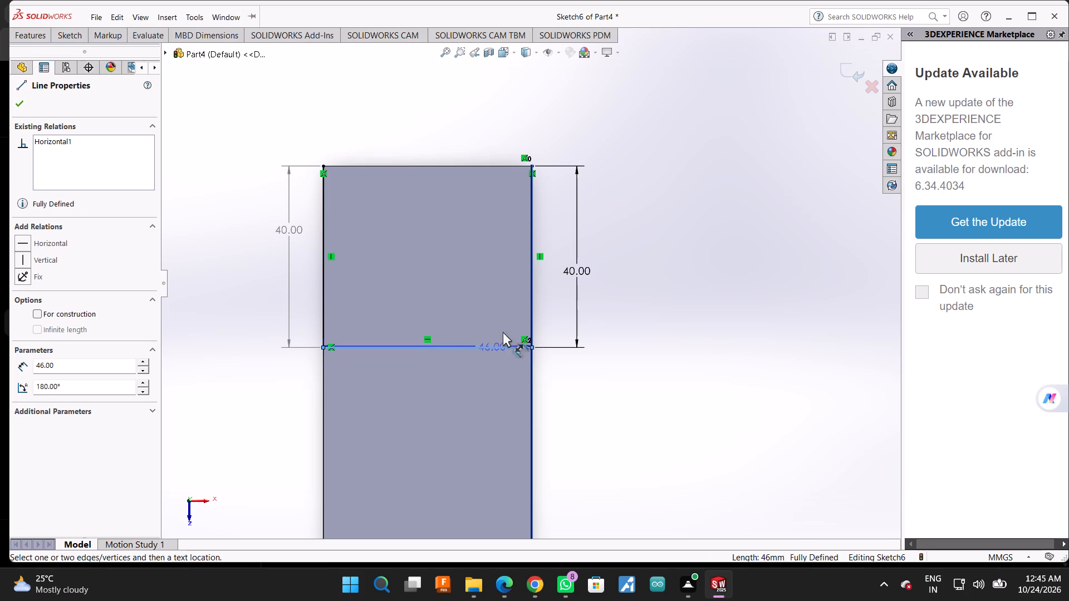
{"action": "key", "text": "Escape"}
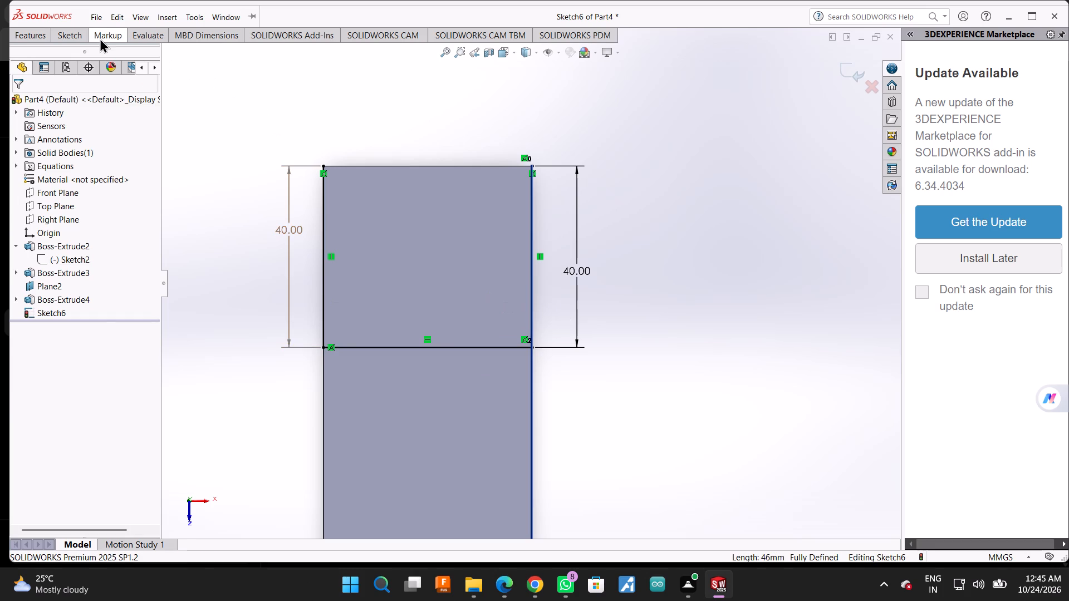
Sketch three connected lines around the notched end: about 24.7 mm up the right edge, 46 mm across, and down the left edge to the origin.
{"action": "scroll", "coordinate": [100, 38], "scroll_direction": "up", "scroll_amount": 2}
{"action": "scroll", "coordinate": [589, 143], "scroll_direction": "up", "scroll_amount": 5}
{"action": "scroll", "coordinate": [537, 378], "scroll_direction": "down", "scroll_amount": 3}
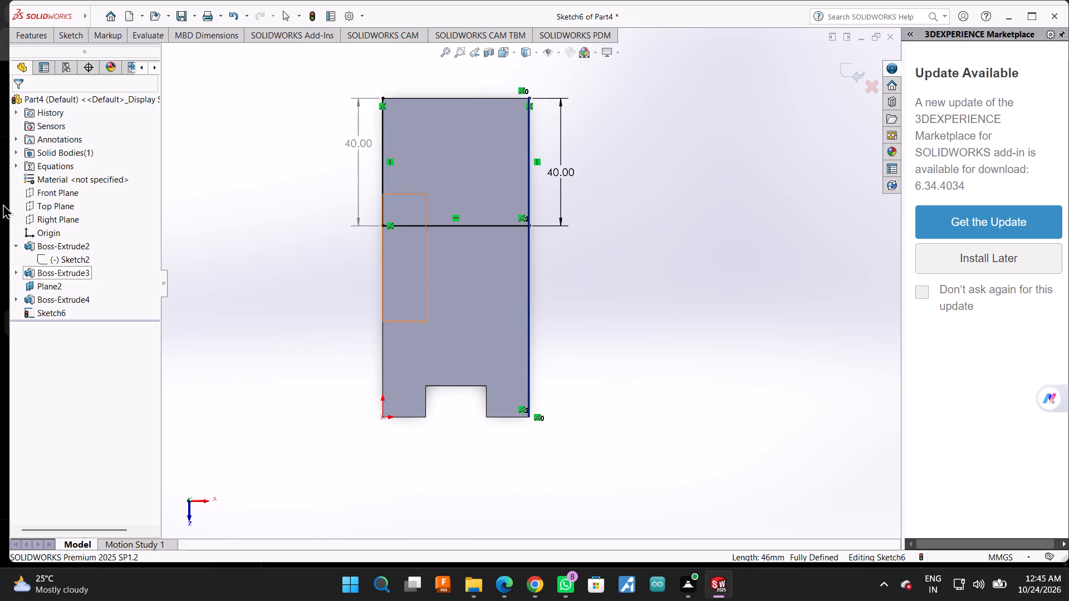
{"action": "left_click", "coordinate": [68, 31]}
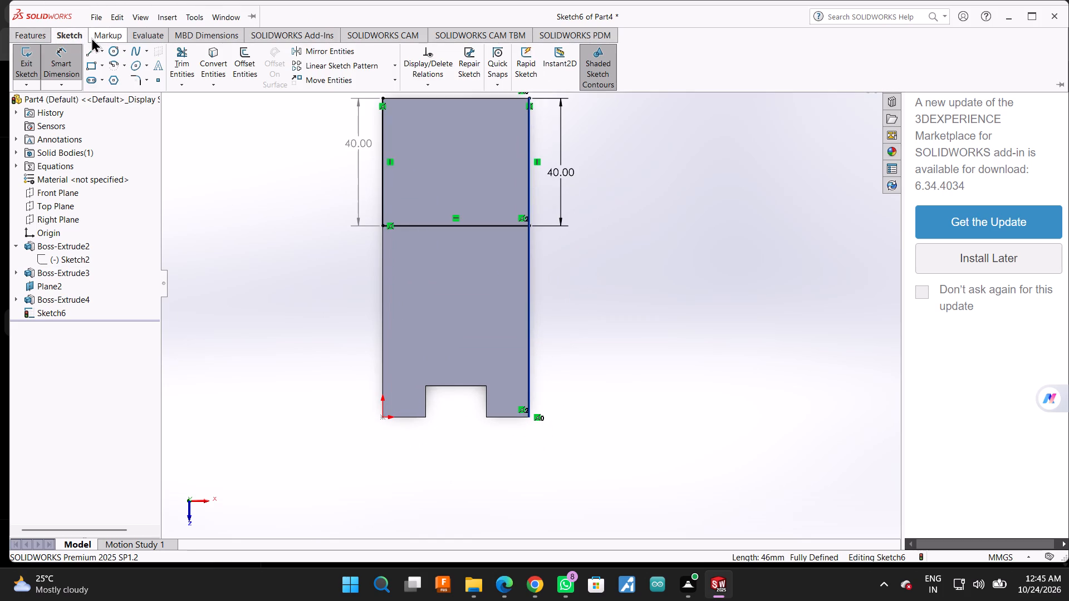
{"action": "left_click", "coordinate": [90, 49]}
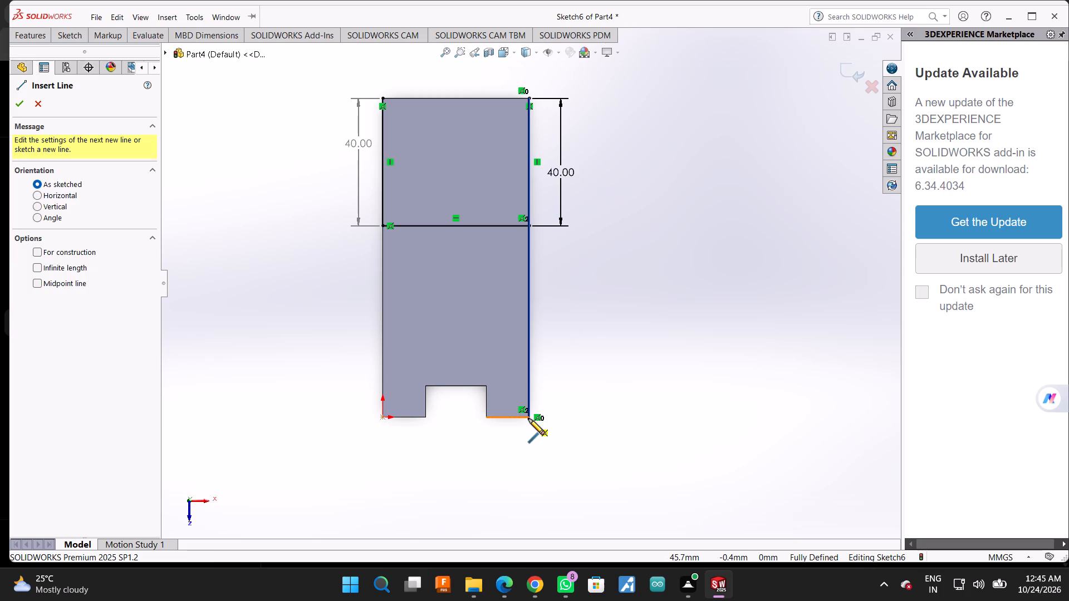
{"action": "left_click", "coordinate": [528, 418]}
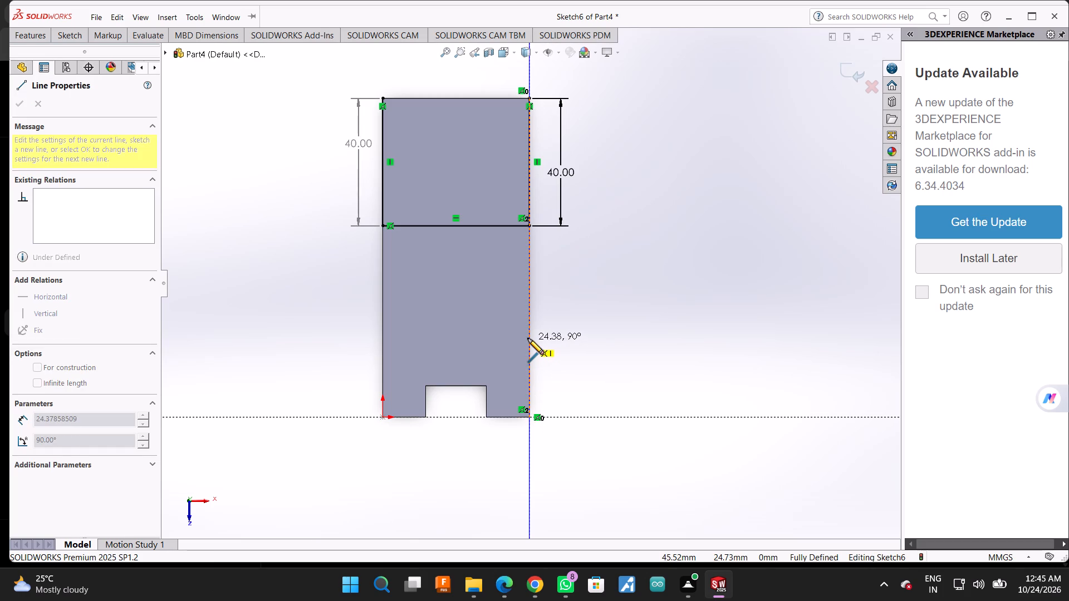
{"action": "left_click", "coordinate": [528, 338]}
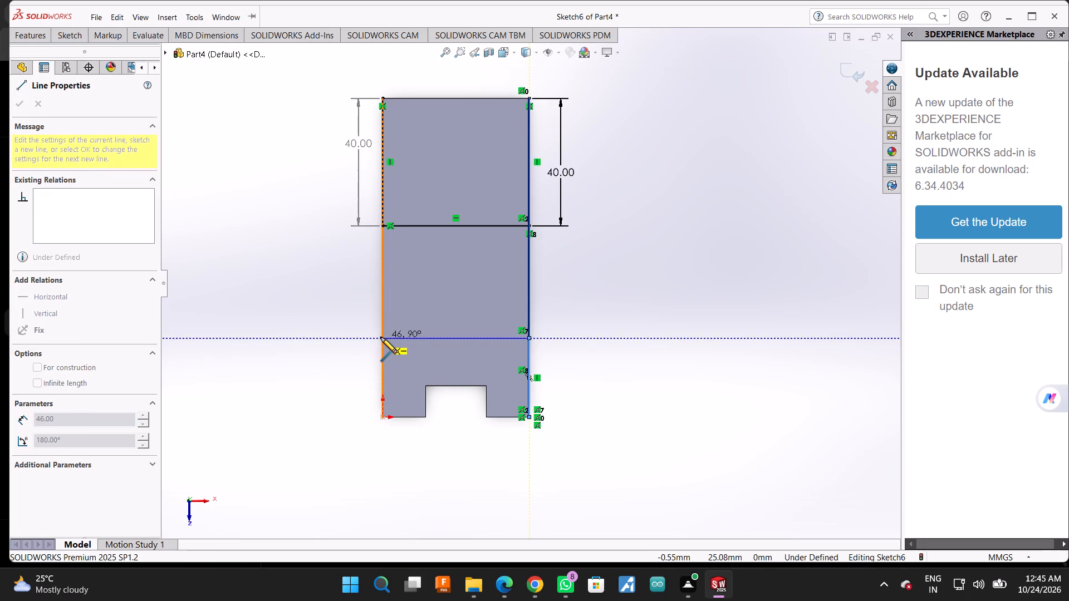
{"action": "left_click", "coordinate": [381, 337]}
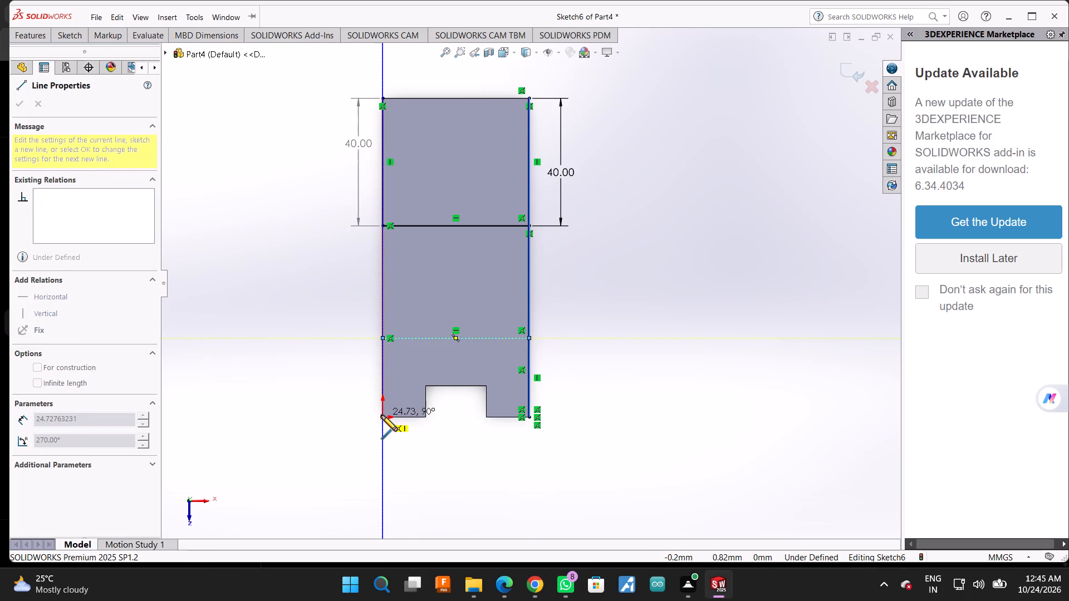
{"action": "left_click", "coordinate": [381, 416]}
Dimension the right-hand vertical line at the notched end to 24 mm.
{"action": "left_click", "coordinate": [67, 35]}
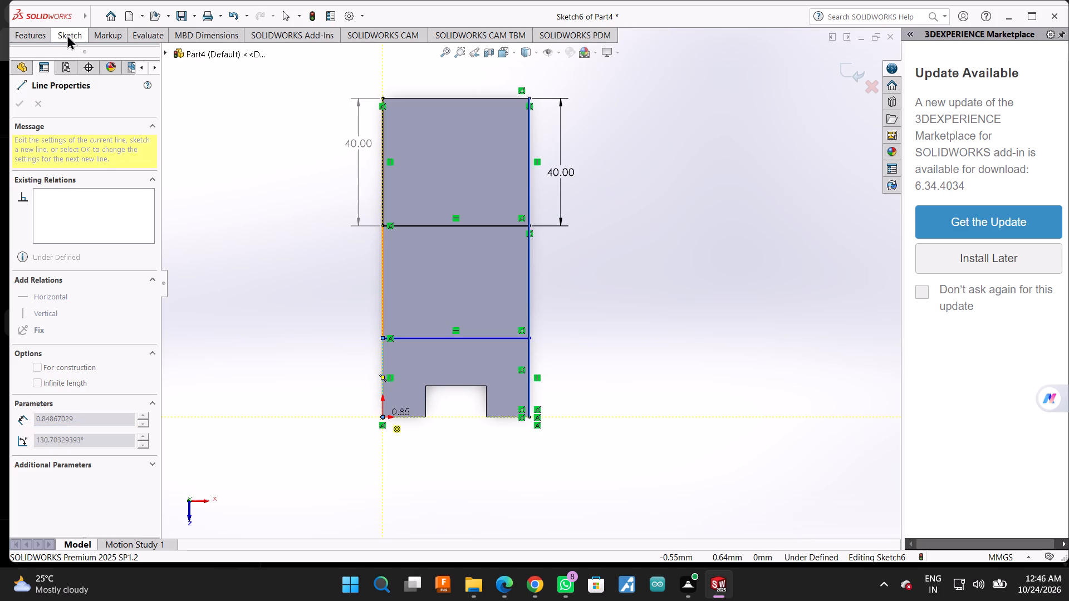
{"action": "left_click", "coordinate": [63, 47]}
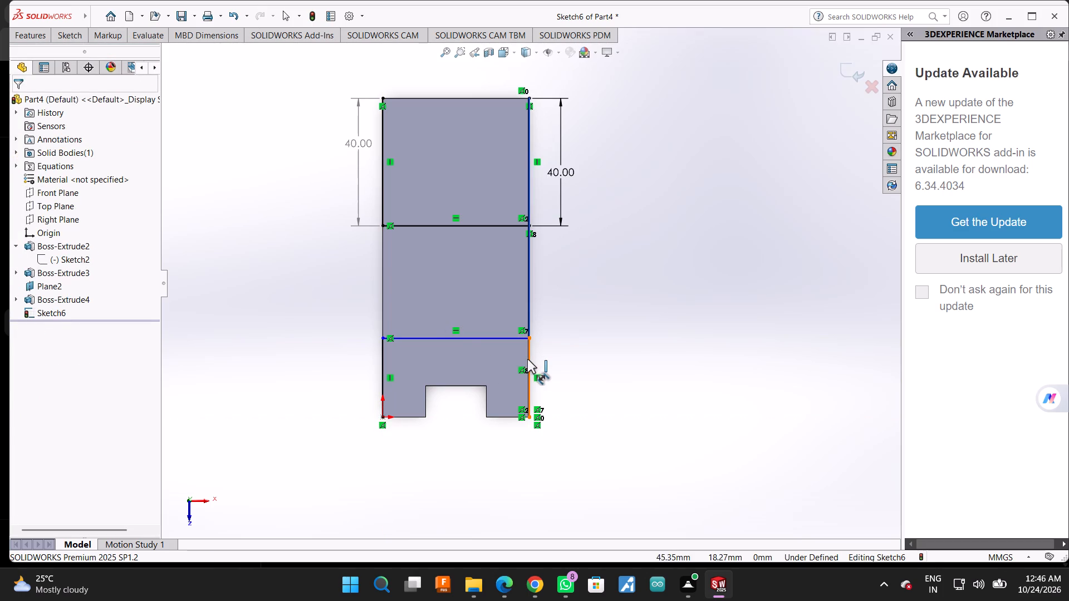
{"action": "left_click", "coordinate": [527, 359]}
{"action": "left_click", "coordinate": [572, 358]}
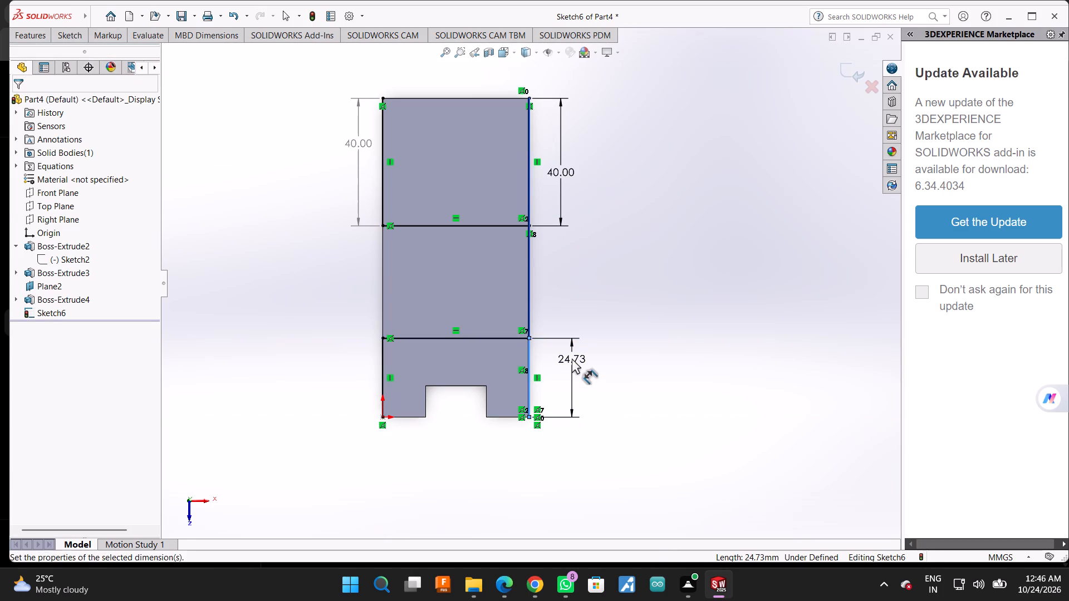
{"action": "key", "text": "2"}
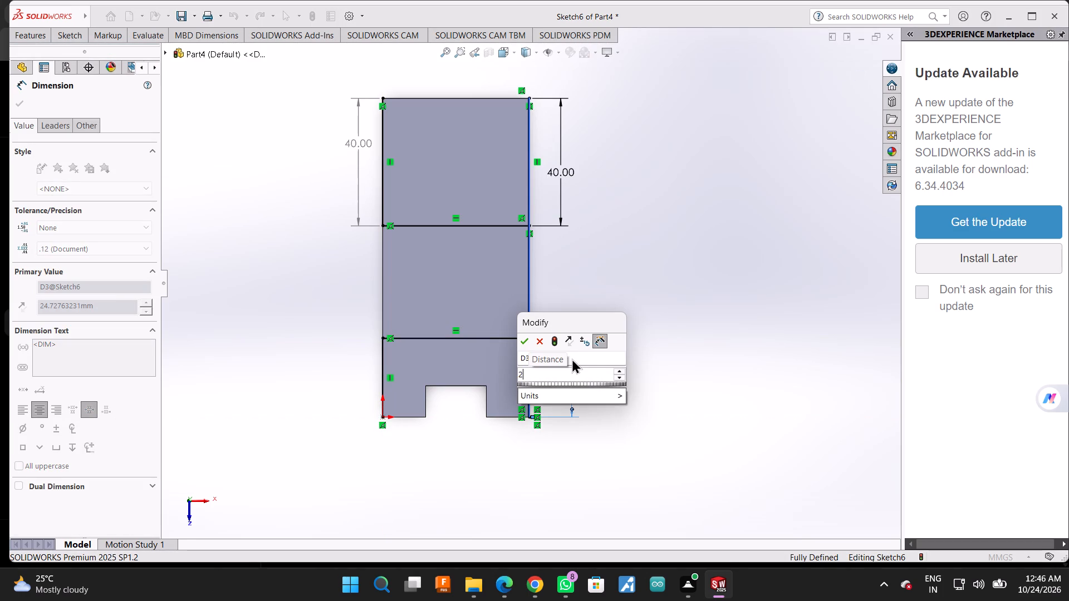
{"action": "key", "text": "4"}
{"action": "key", "text": "Return"}
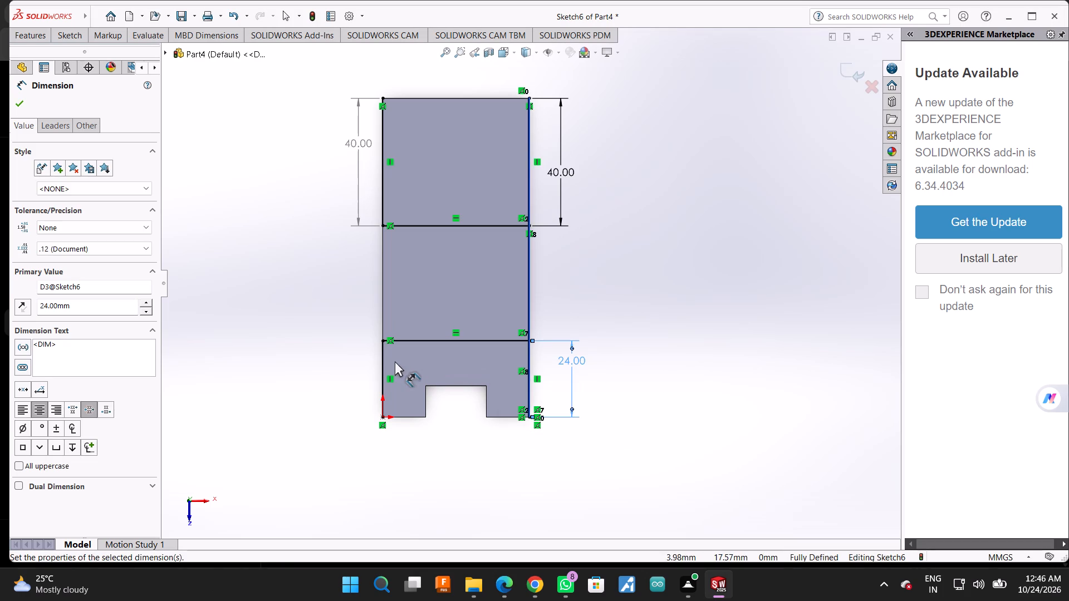
Add a driven length dimension to the left-hand vertical line at the notched end.
{"action": "left_click", "coordinate": [383, 361]}
{"action": "left_click", "coordinate": [357, 367]}
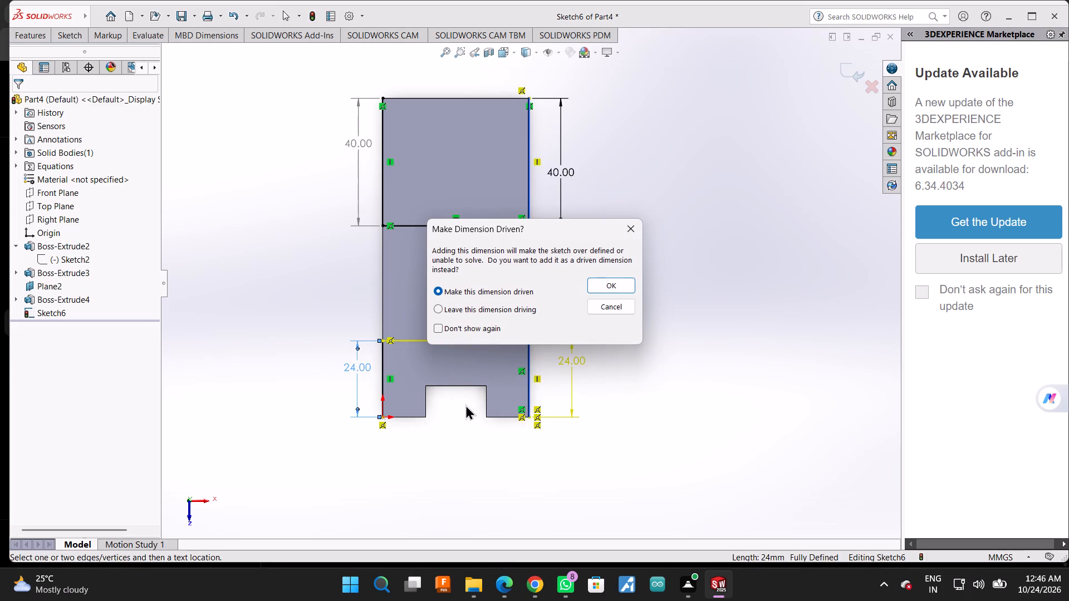
{"action": "left_click", "coordinate": [619, 287]}
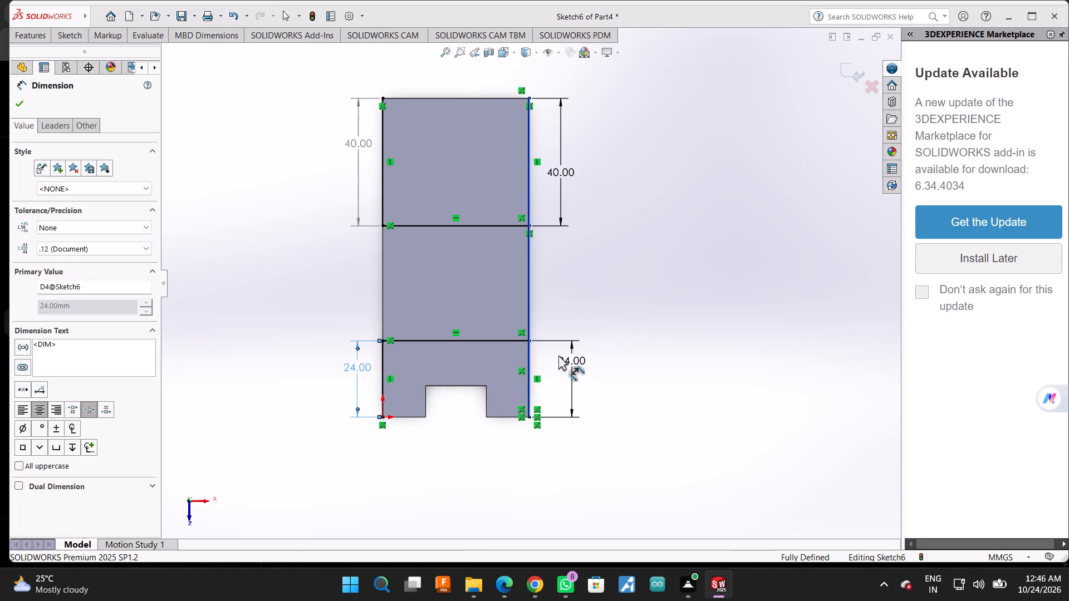
{"action": "scroll", "coordinate": [558, 355], "scroll_direction": "down", "scroll_amount": 2}
{"action": "scroll", "coordinate": [499, 411], "scroll_direction": "up", "scroll_amount": 1}
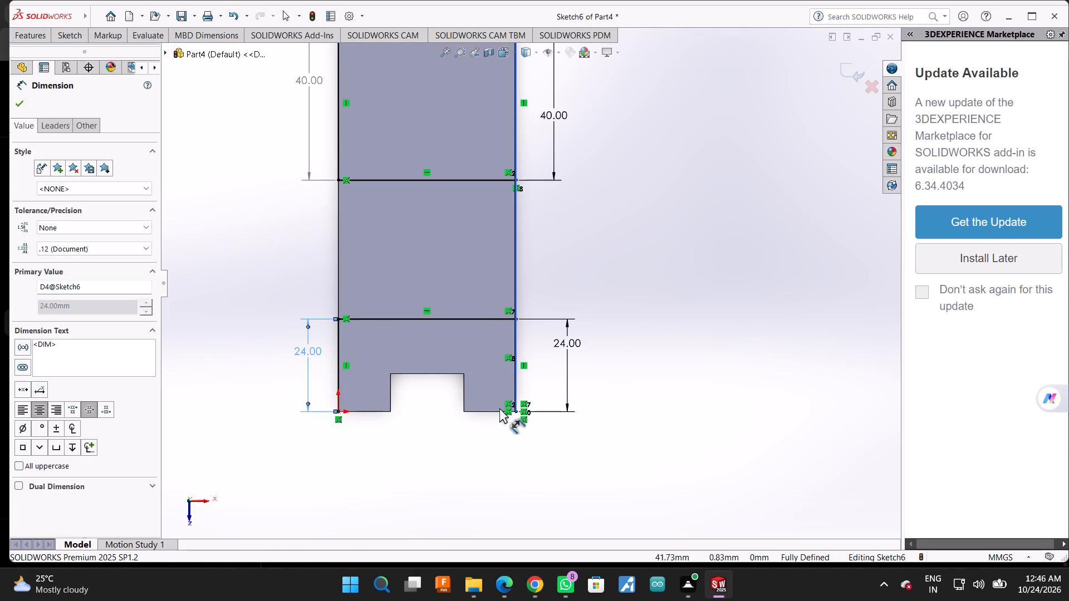
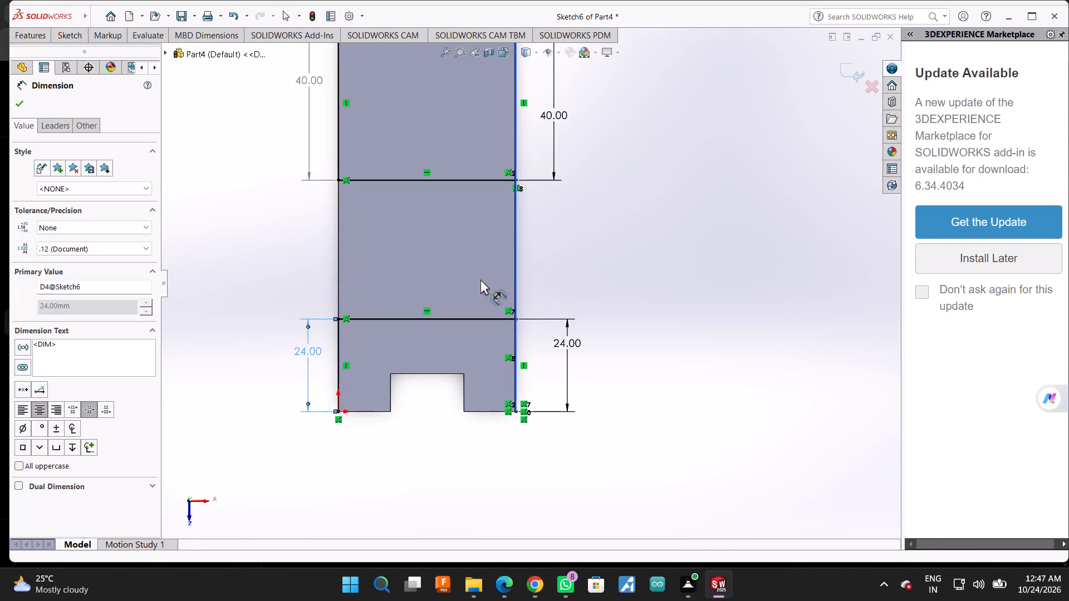
Sketch a vertical line about 3.3 mm long down the right edge from the 40 mm region's inner corner.
{"action": "scroll", "coordinate": [510, 242], "scroll_direction": "up", "scroll_amount": 1}
{"action": "scroll", "coordinate": [506, 242], "scroll_direction": "down", "scroll_amount": 1}
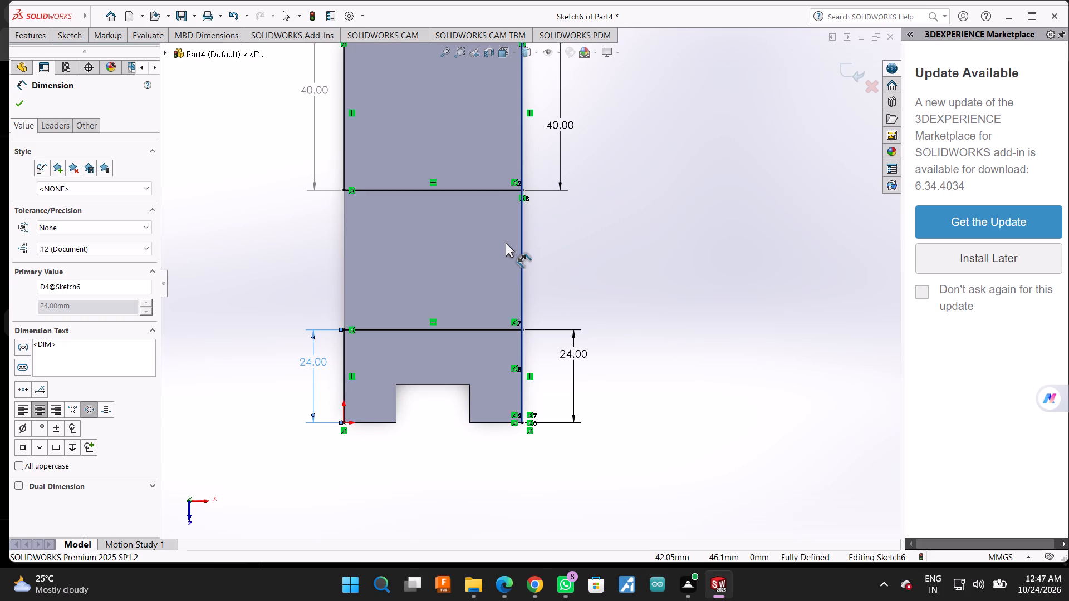
{"action": "left_click", "coordinate": [41, 33]}
{"action": "left_click", "coordinate": [53, 37]}
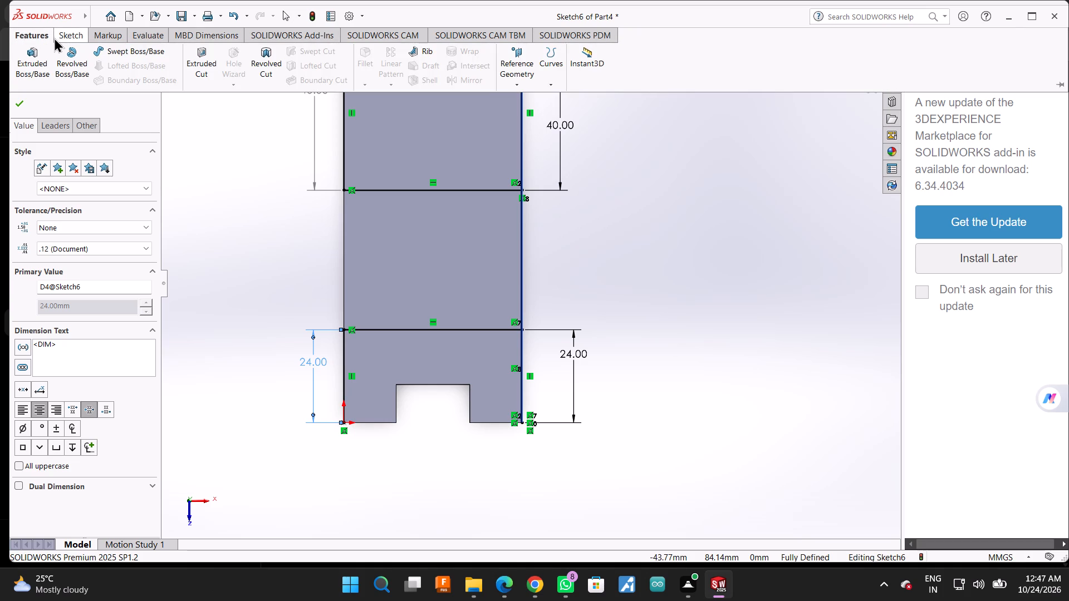
{"action": "left_click", "coordinate": [61, 37]}
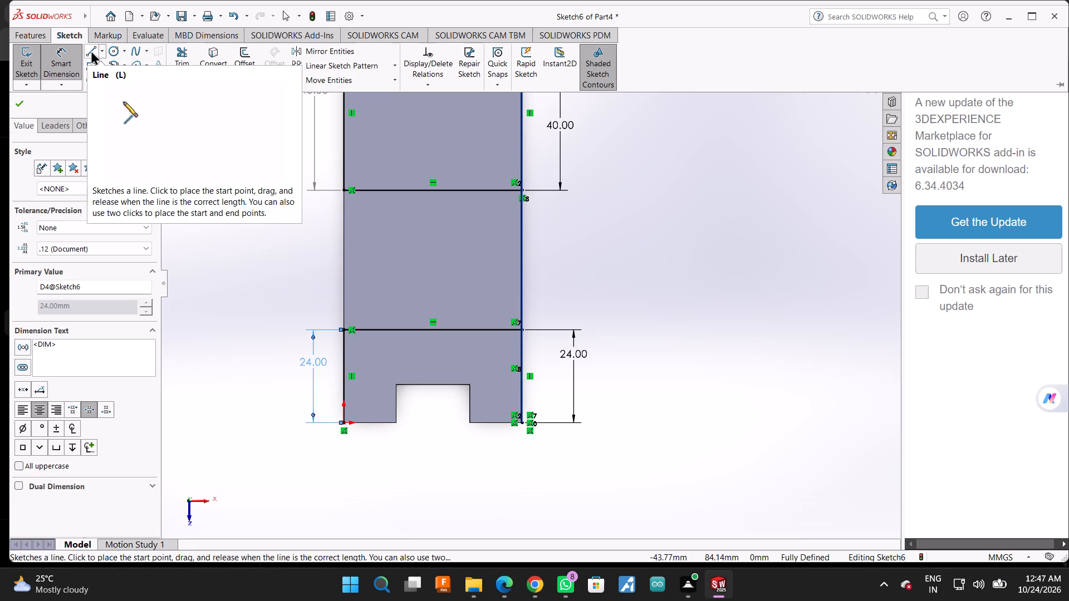
{"action": "left_click", "coordinate": [91, 50]}
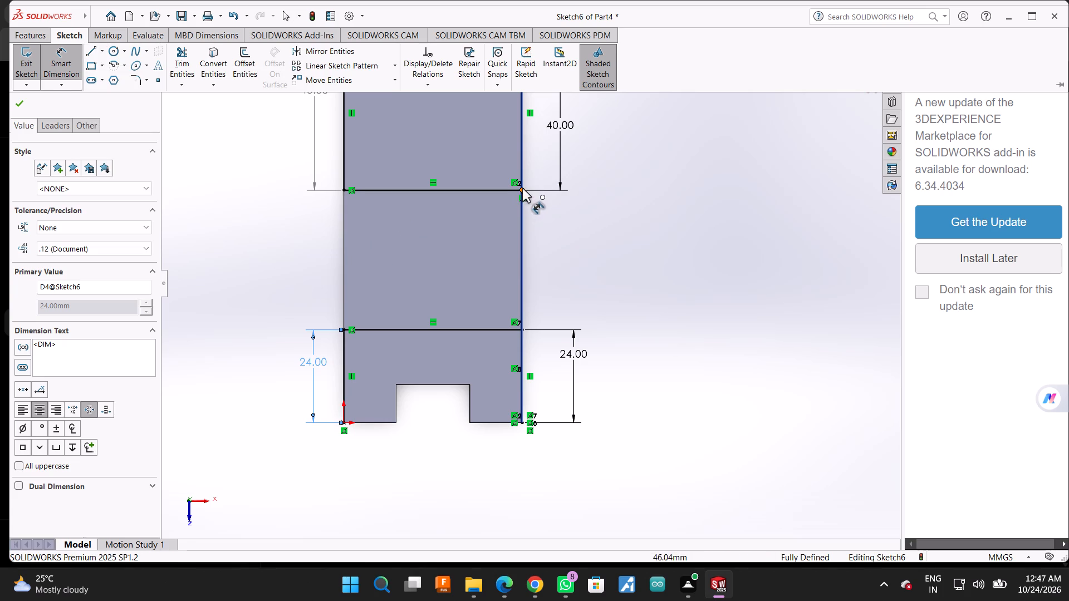
{"action": "left_click", "coordinate": [521, 189]}
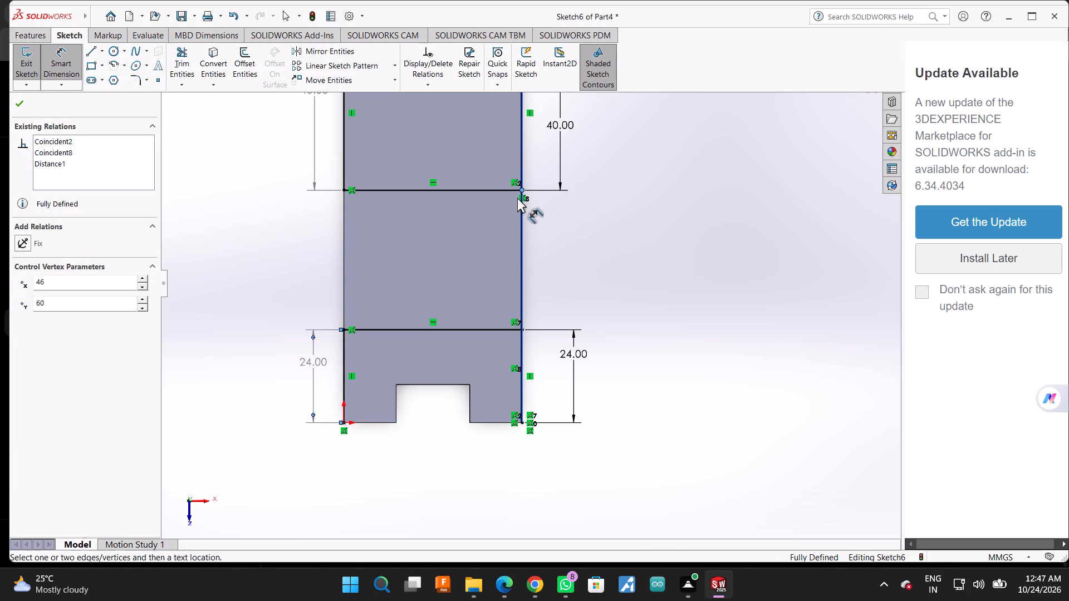
{"action": "left_click", "coordinate": [59, 37]}
{"action": "left_click", "coordinate": [87, 48]}
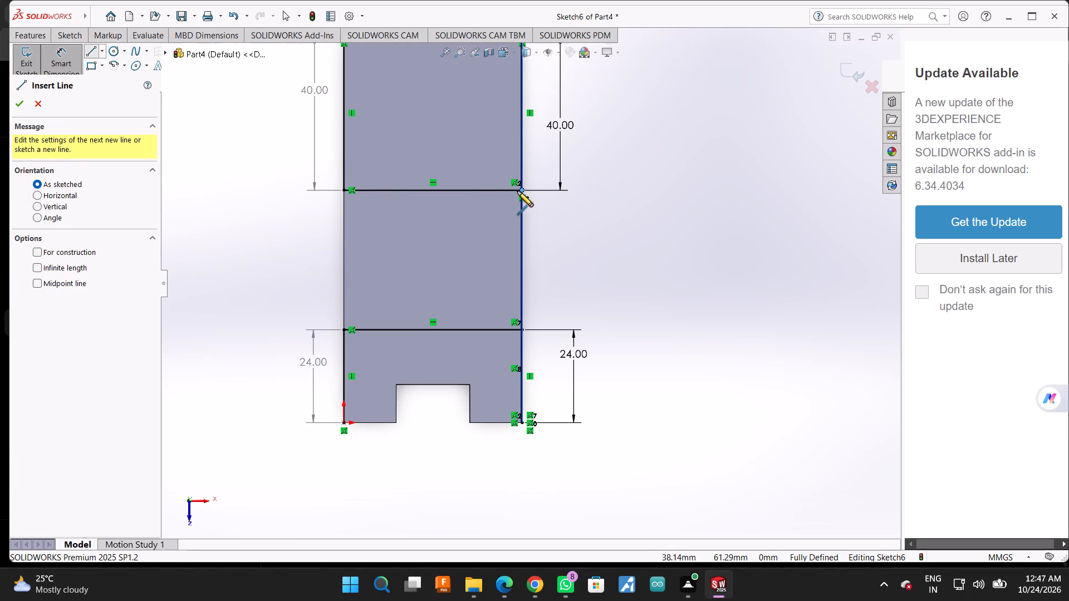
{"action": "left_click", "coordinate": [522, 190]}
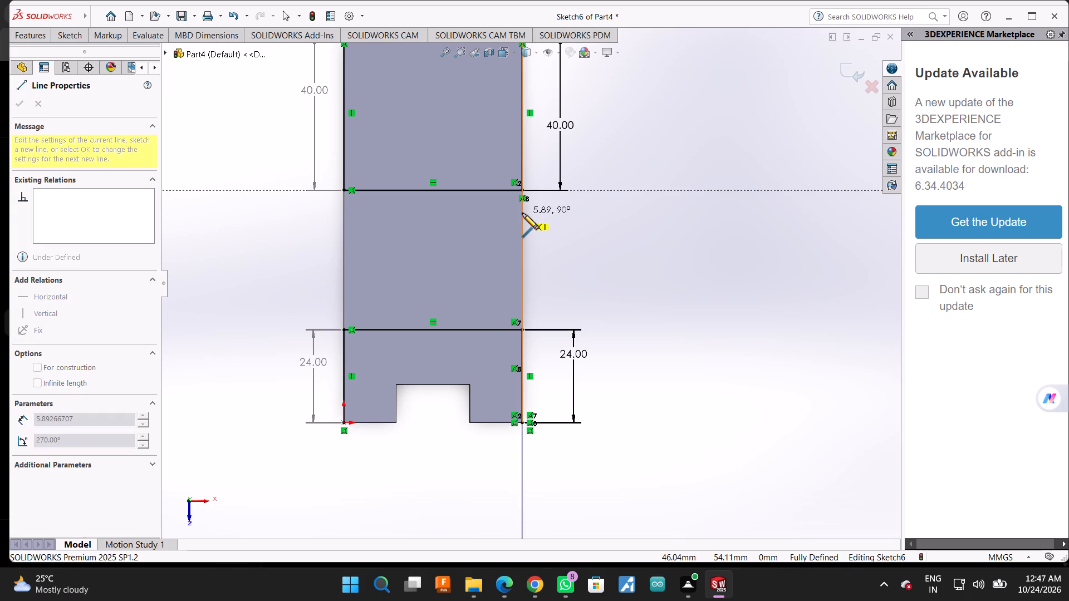
{"action": "left_click", "coordinate": [521, 203]}
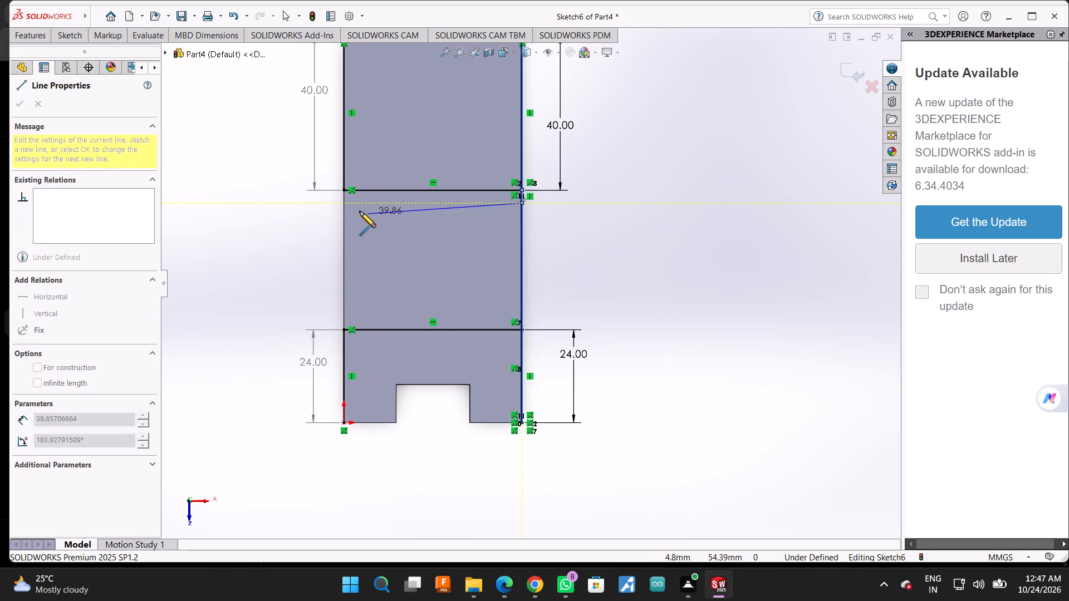
{"action": "left_click", "coordinate": [340, 201]}
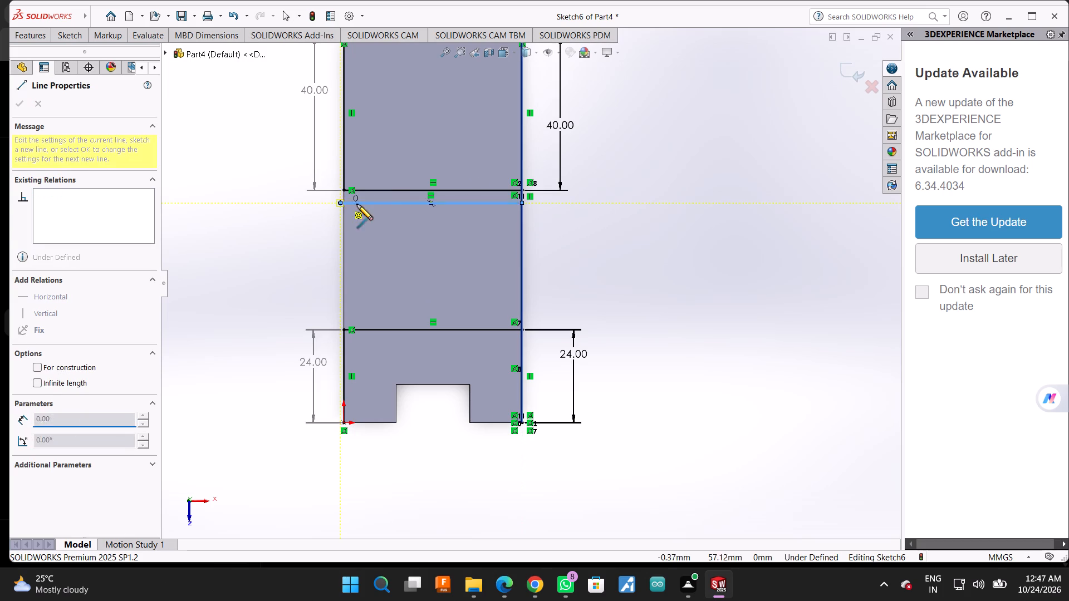
{"action": "key", "text": "ctrl+z"}
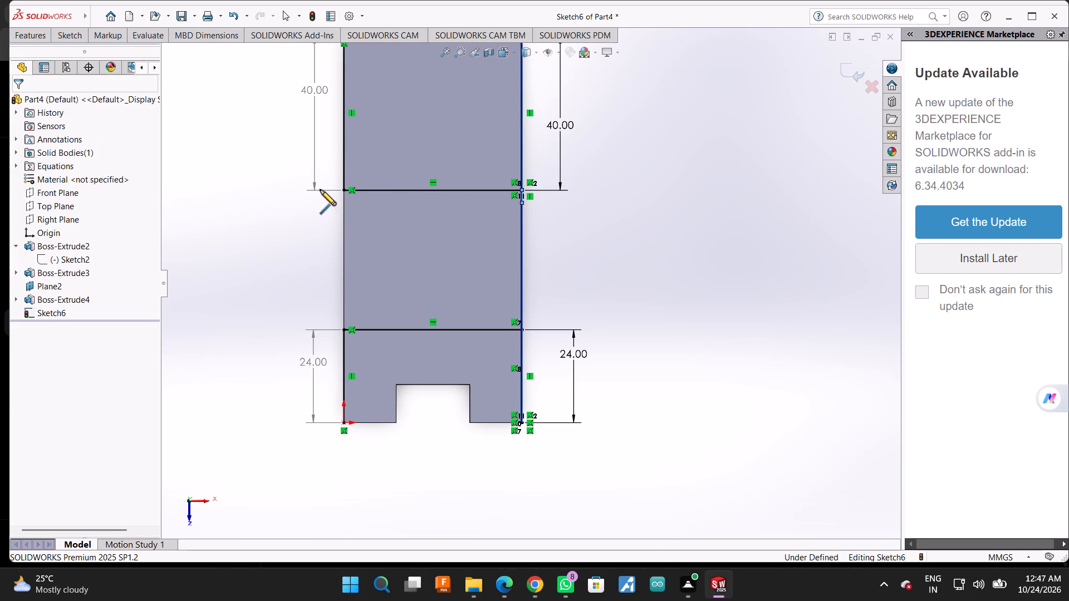
Sketch a 46 mm horizontal line across the plate from that line's lower end and close it about 3.3 mm up the left edge.
{"action": "left_click", "coordinate": [70, 35]}
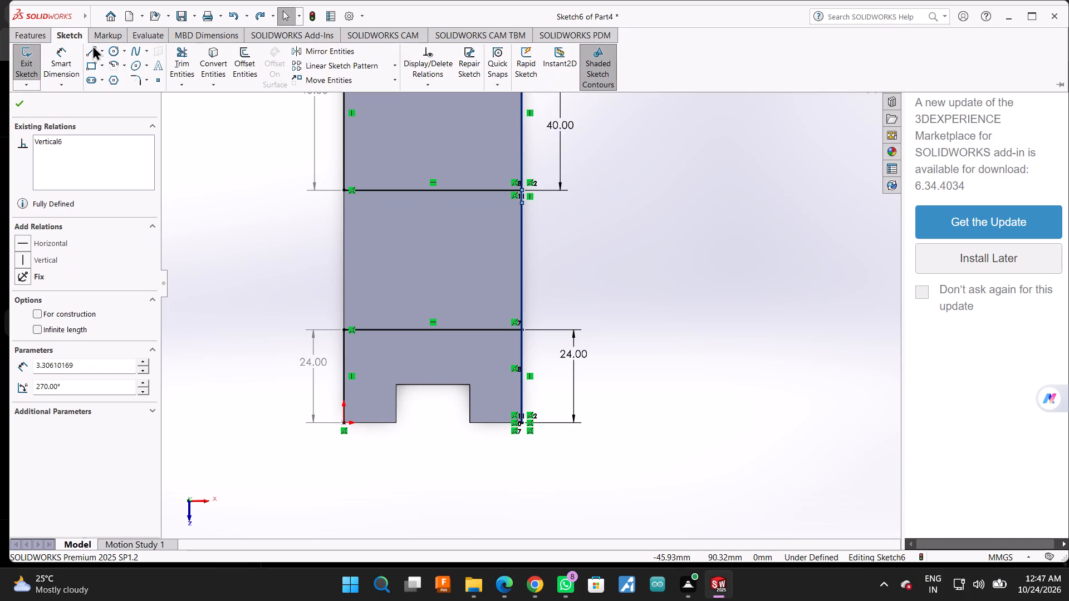
{"action": "left_click", "coordinate": [92, 45]}
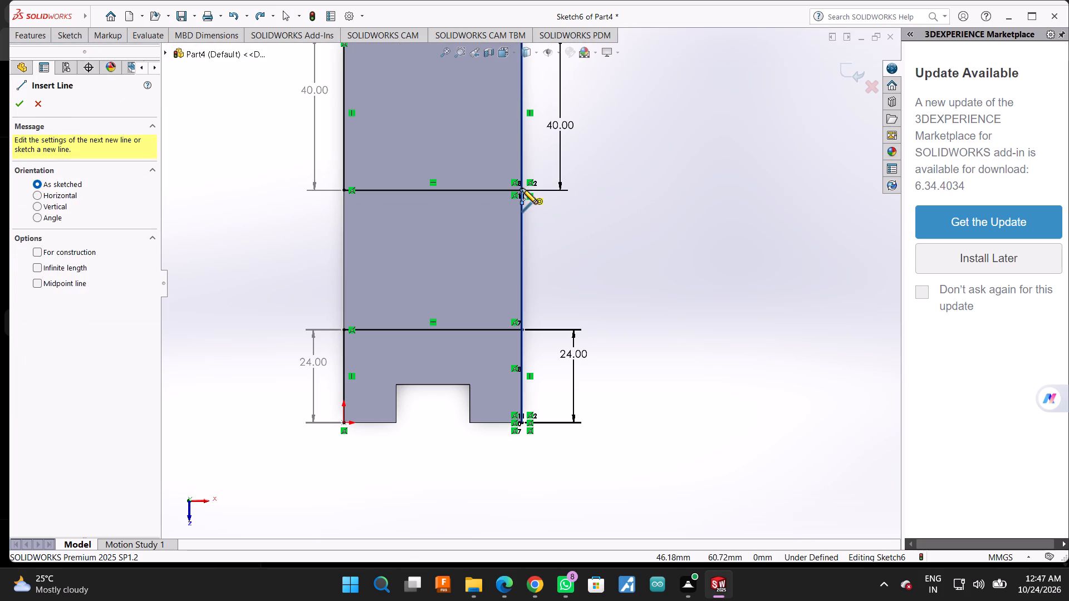
{"action": "left_click", "coordinate": [521, 203]}
{"action": "left_click", "coordinate": [343, 200]}
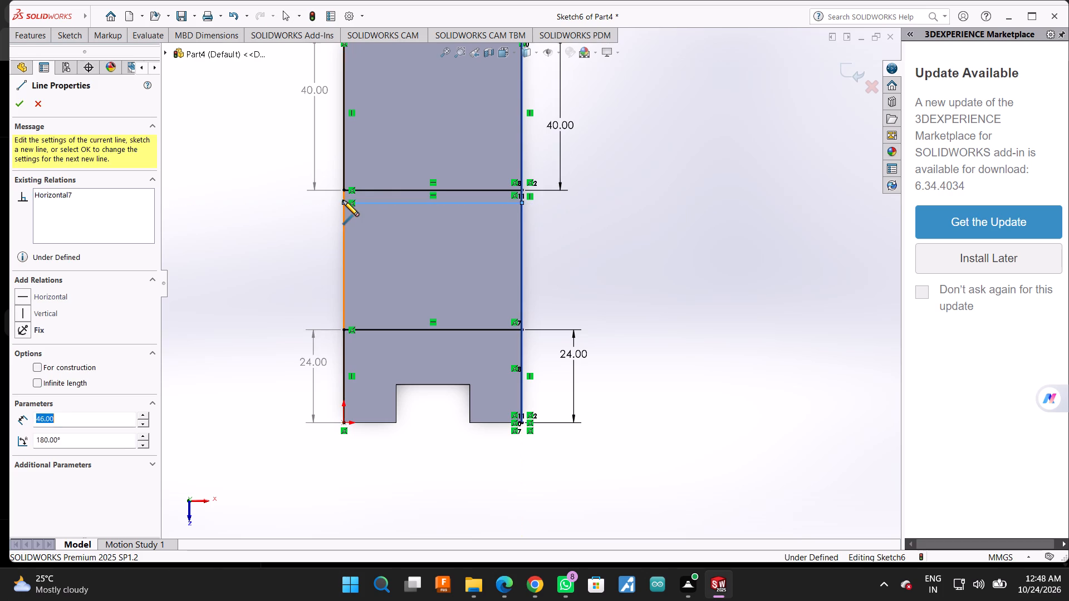
{"action": "left_click", "coordinate": [342, 189]}
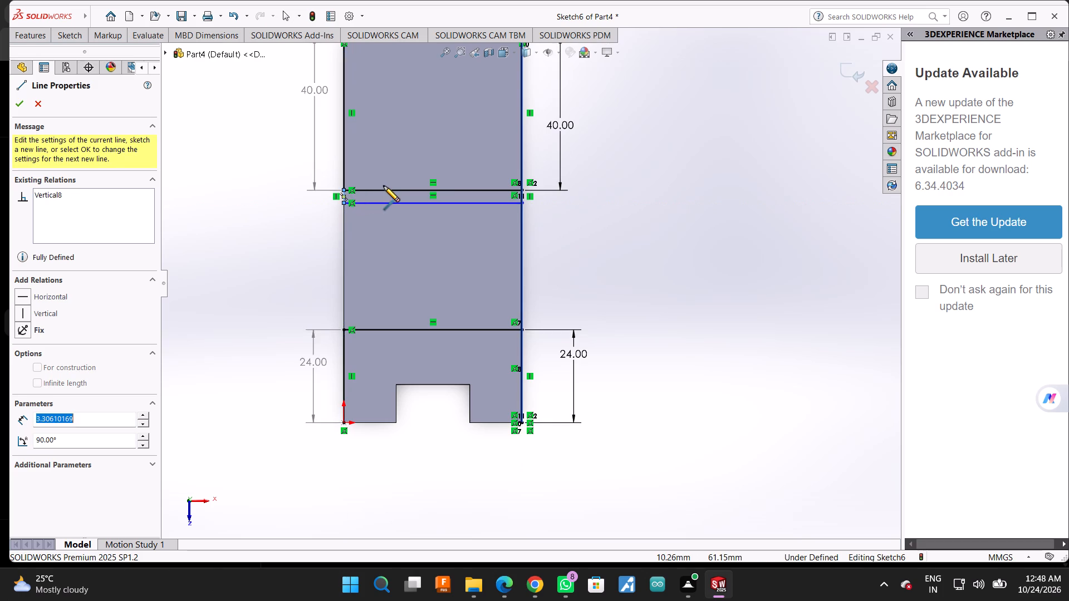
Dimension the short vertical line on the right edge below the 40 mm region to 10 mm.
{"action": "left_click", "coordinate": [76, 30]}
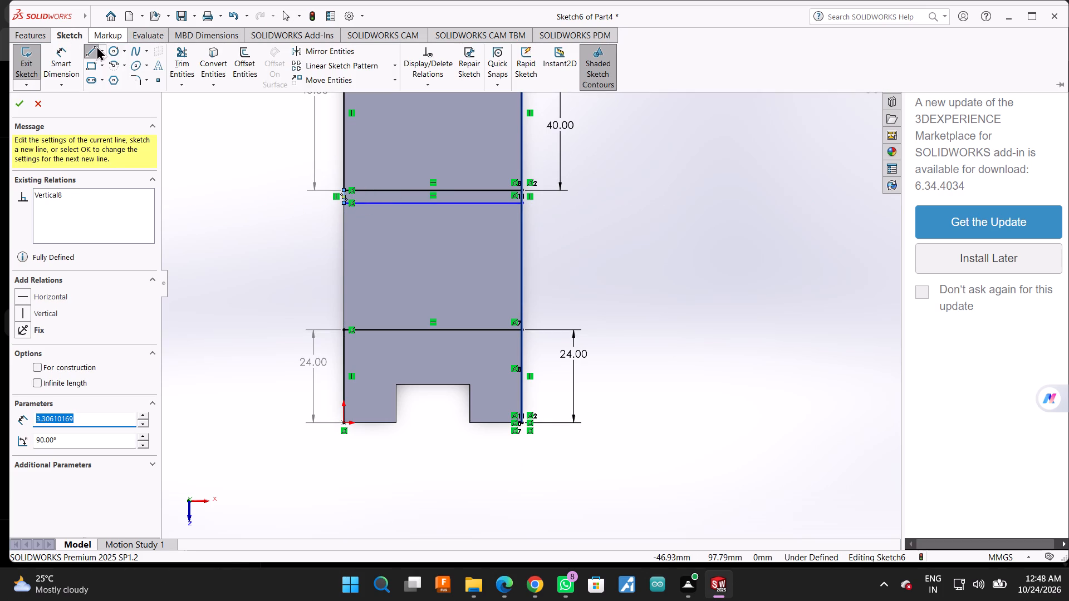
{"action": "left_click", "coordinate": [74, 56]}
{"action": "scroll", "coordinate": [360, 214], "scroll_direction": "down", "scroll_amount": 6}
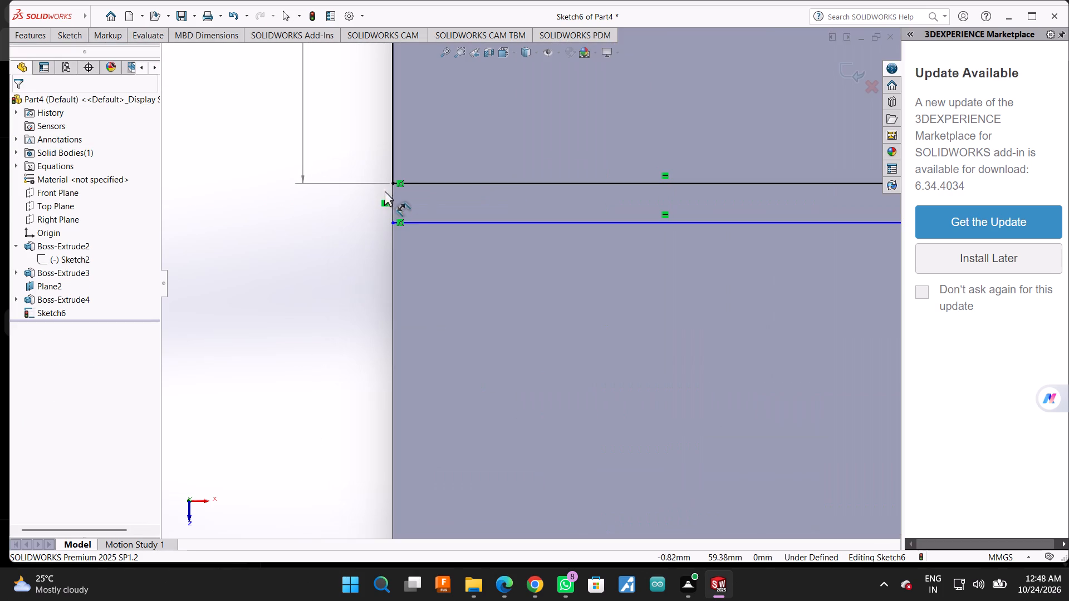
{"action": "scroll", "coordinate": [420, 204], "scroll_direction": "down", "scroll_amount": 1}
{"action": "scroll", "coordinate": [481, 235], "scroll_direction": "up", "scroll_amount": 1}
{"action": "scroll", "coordinate": [414, 219], "scroll_direction": "up", "scroll_amount": 3}
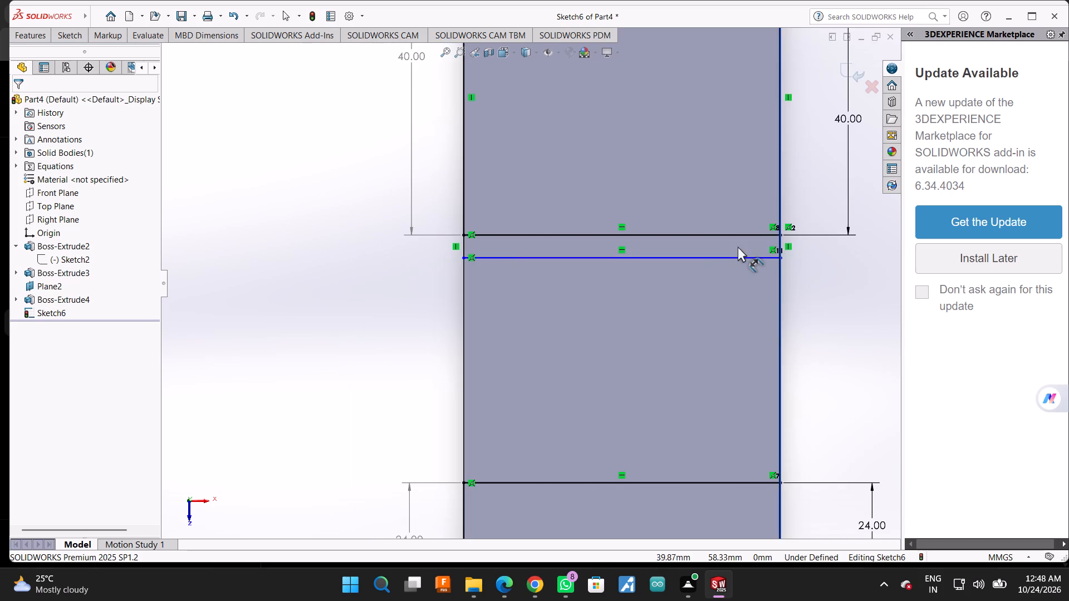
{"action": "scroll", "coordinate": [738, 247], "scroll_direction": "down", "scroll_amount": 9}
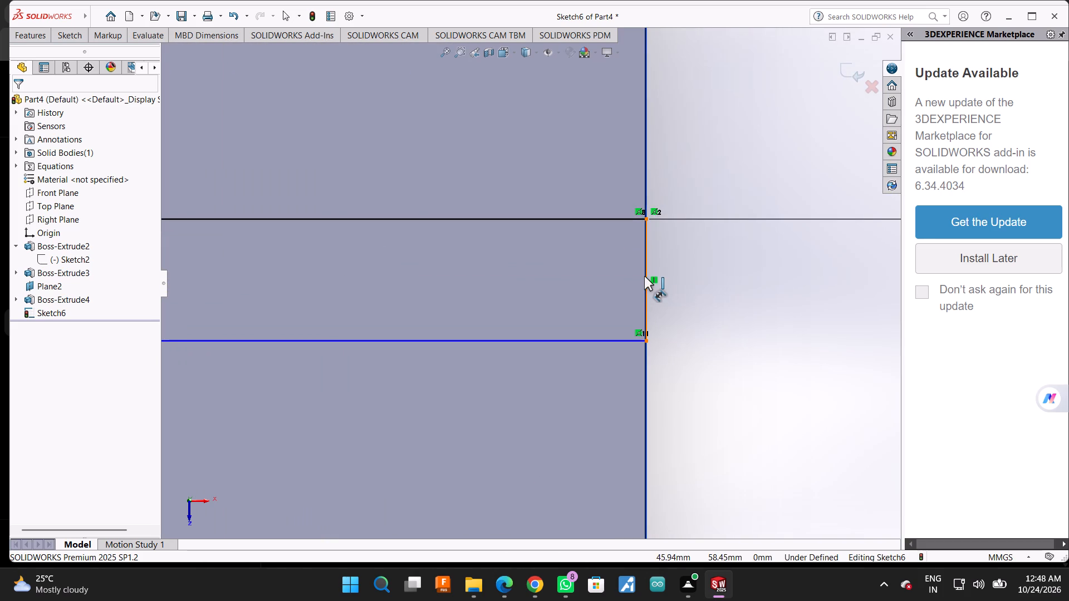
{"action": "left_click", "coordinate": [644, 276]}
{"action": "left_click", "coordinate": [721, 280]}
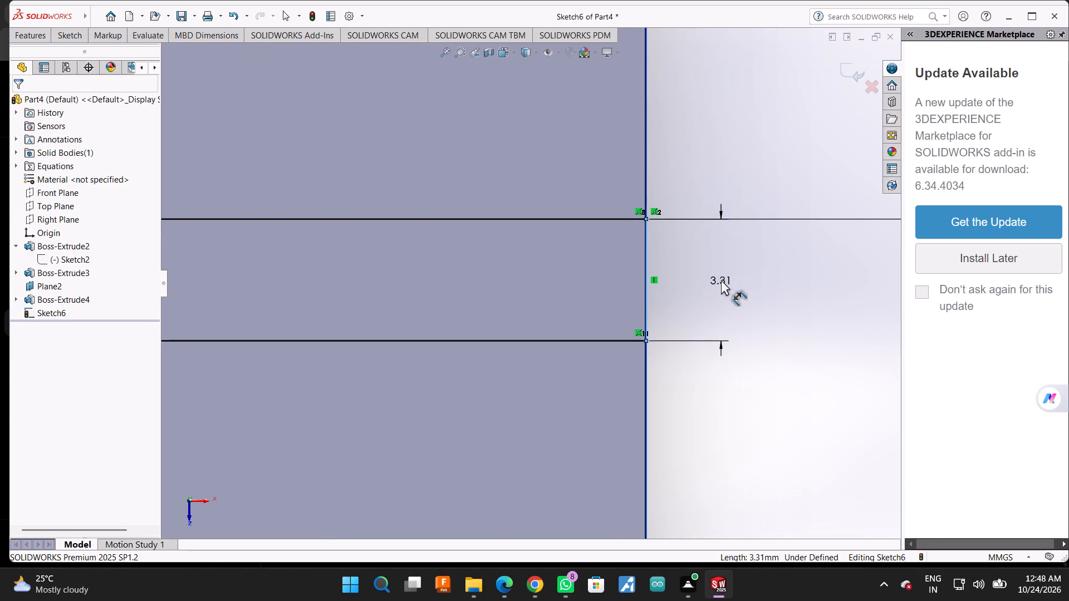
{"action": "type", "text": "10"}
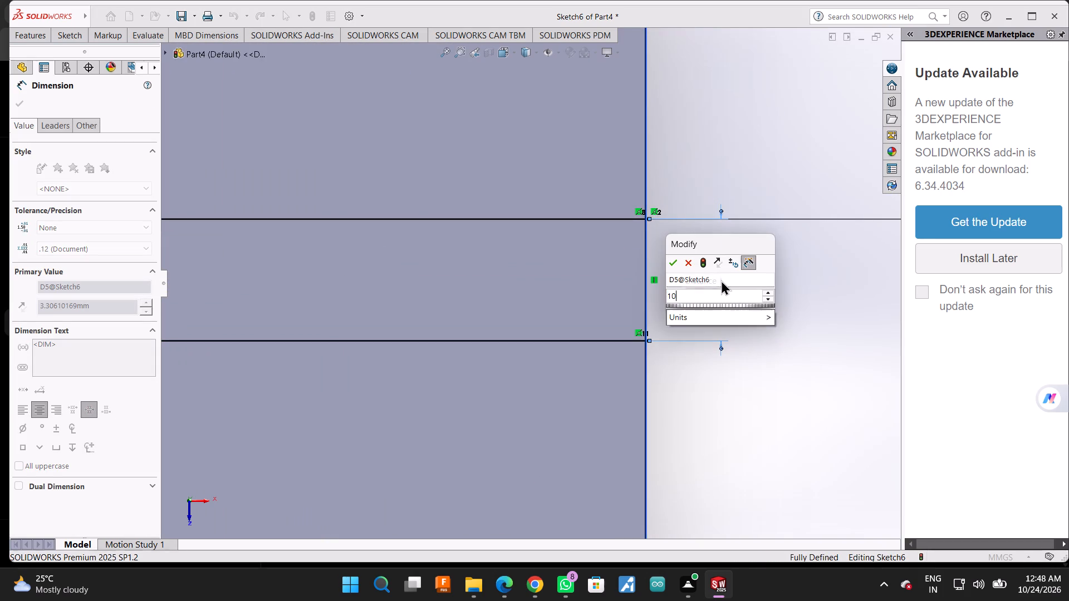
{"action": "key", "text": "Return"}
Sketch a 10 mm vertical line on the plate's left edge, joining the ends of the narrow band's two horizontal lines.
{"action": "scroll", "coordinate": [744, 297], "scroll_direction": "up", "scroll_amount": 10}
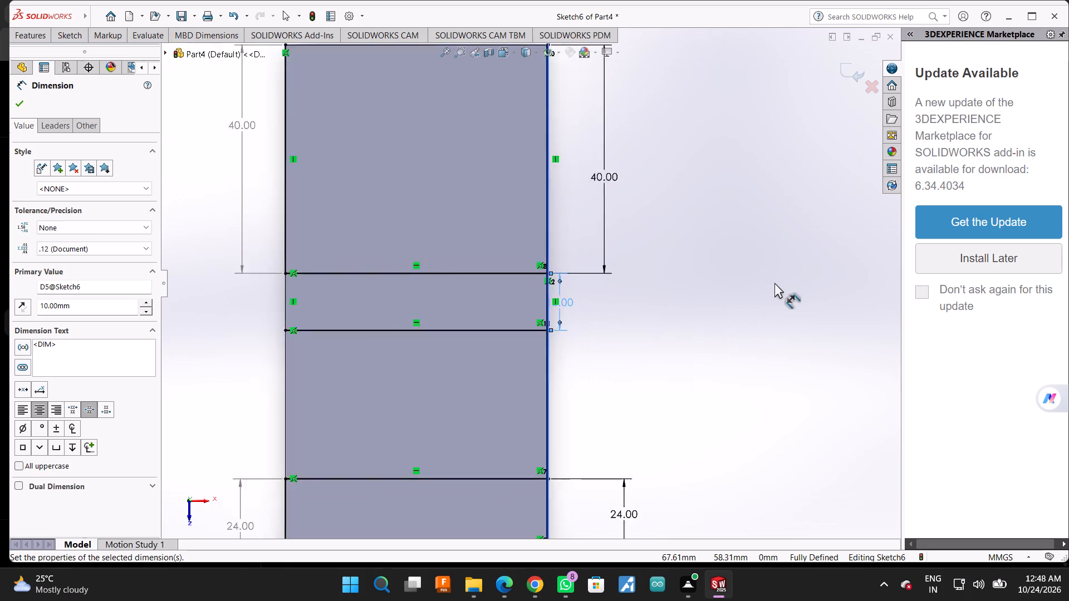
{"action": "scroll", "coordinate": [774, 283], "scroll_direction": "up", "scroll_amount": 1}
{"action": "scroll", "coordinate": [345, 321], "scroll_direction": "down", "scroll_amount": 2}
{"action": "left_click", "coordinate": [73, 35]}
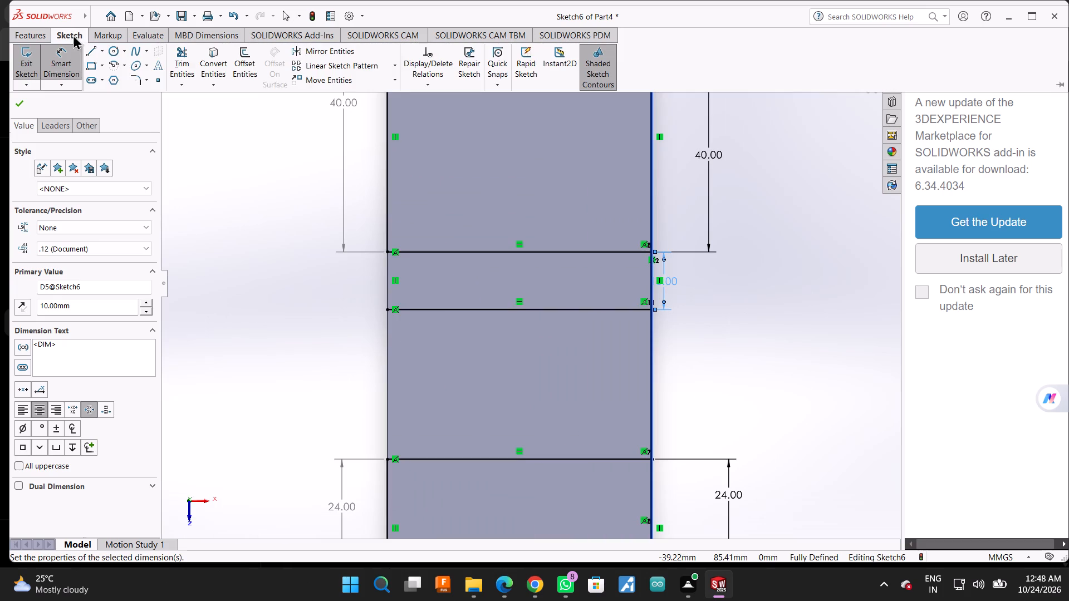
{"action": "left_click", "coordinate": [89, 53]}
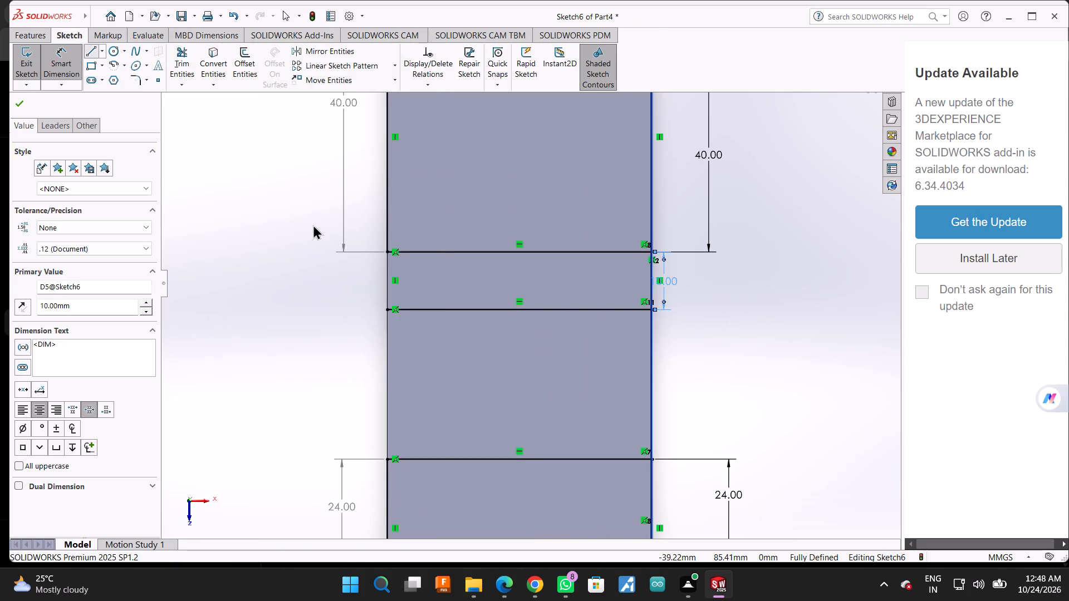
{"action": "left_click", "coordinate": [385, 251]}
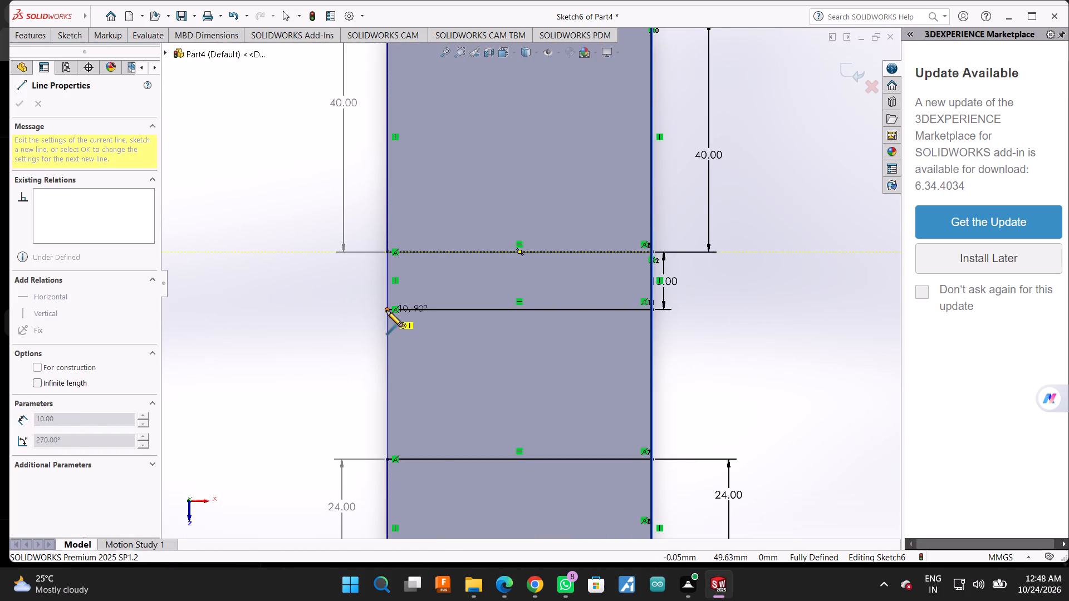
{"action": "left_click", "coordinate": [386, 311]}
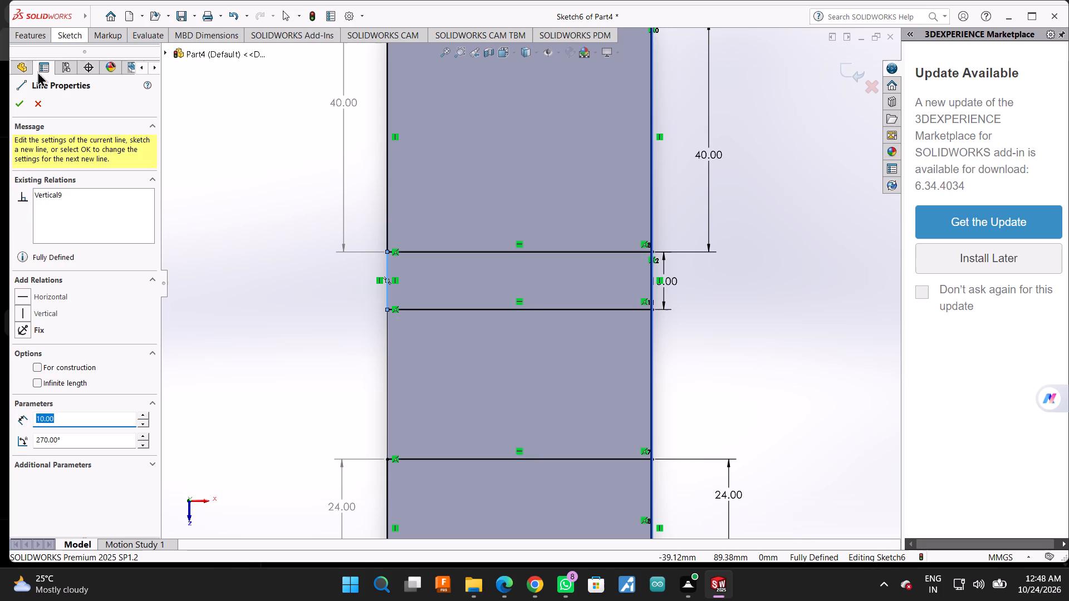
{"action": "left_click", "coordinate": [11, 105]}
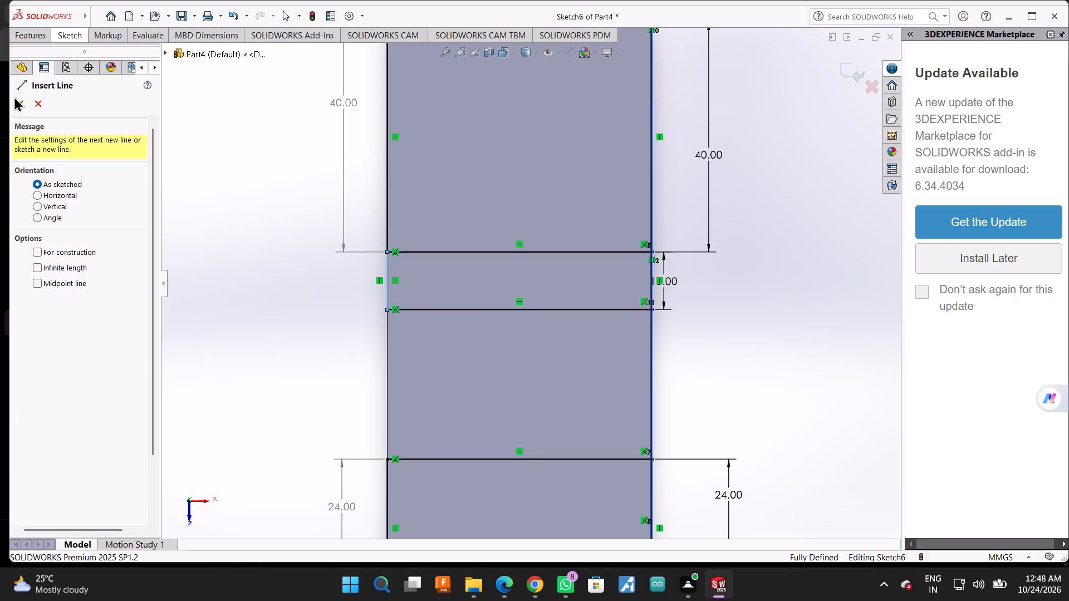
{"action": "left_click", "coordinate": [14, 107]}
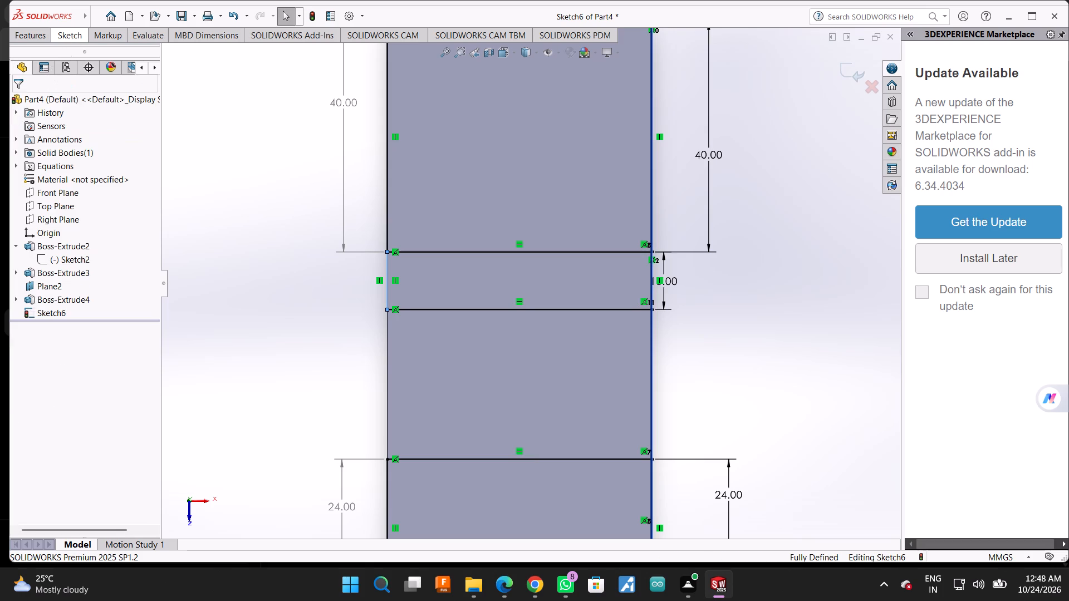
Add a driven length dimension to the narrow band's left-hand vertical line.
{"action": "left_click", "coordinate": [67, 34]}
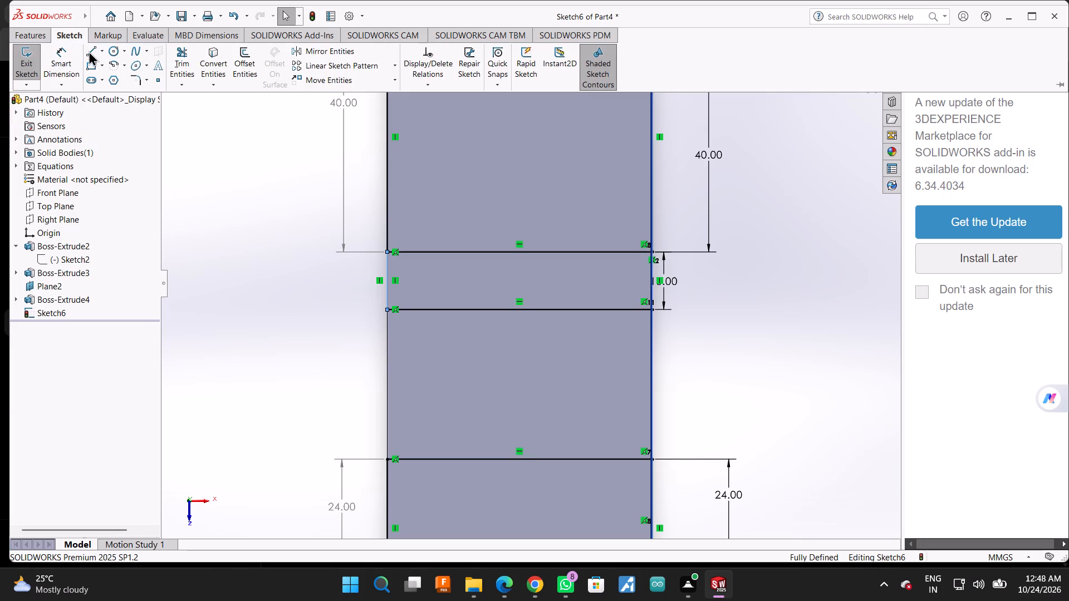
{"action": "left_click", "coordinate": [67, 53]}
{"action": "left_click", "coordinate": [387, 289]}
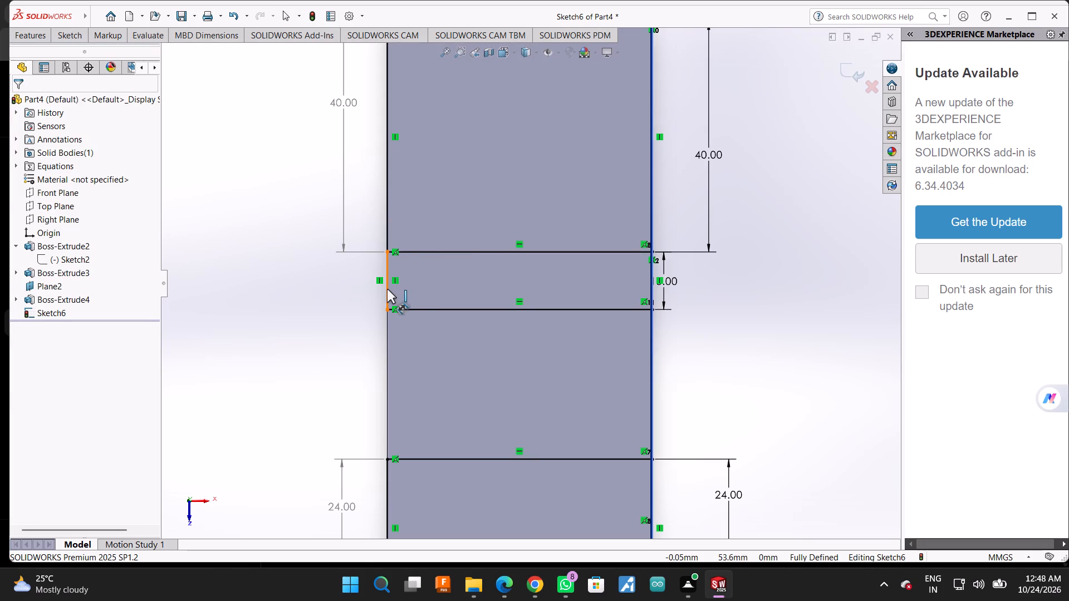
{"action": "left_click", "coordinate": [323, 293]}
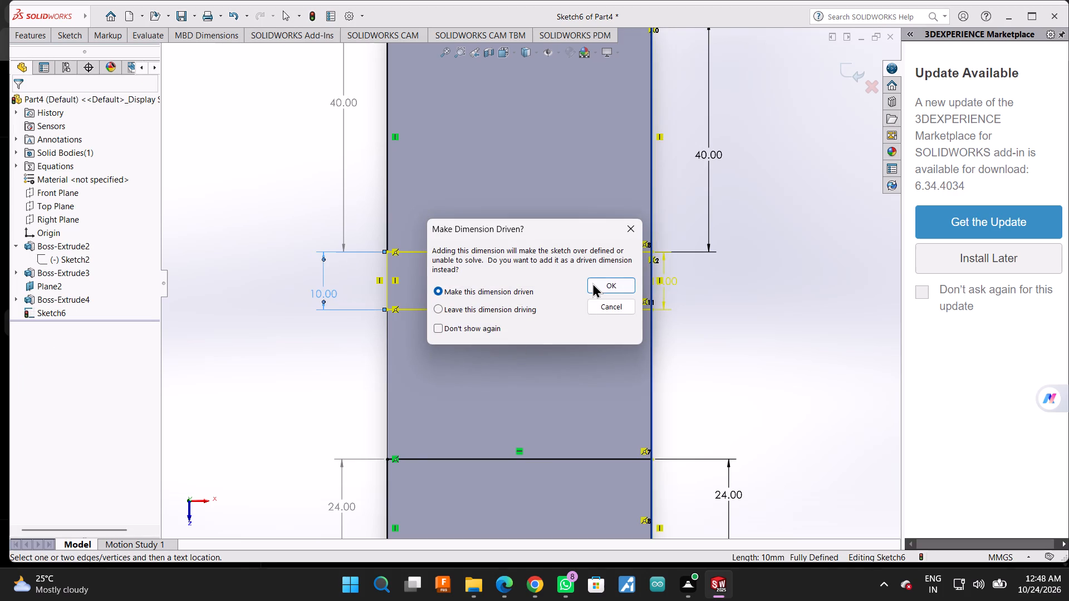
{"action": "left_click", "coordinate": [592, 282]}
{"action": "scroll", "coordinate": [663, 304], "scroll_direction": "up", "scroll_amount": 1}
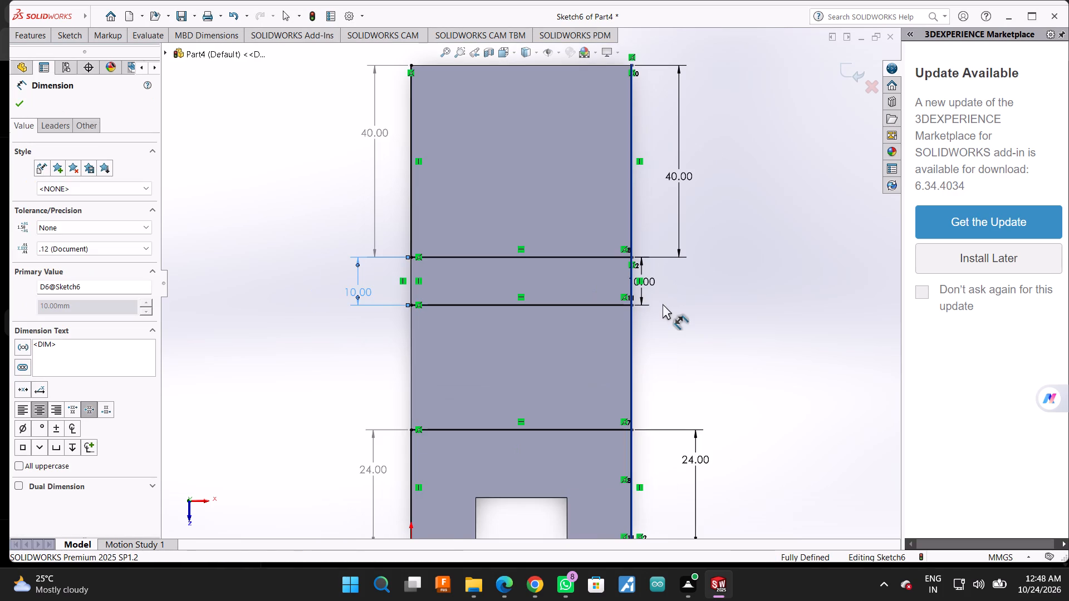
{"action": "left_click", "coordinate": [22, 104]}
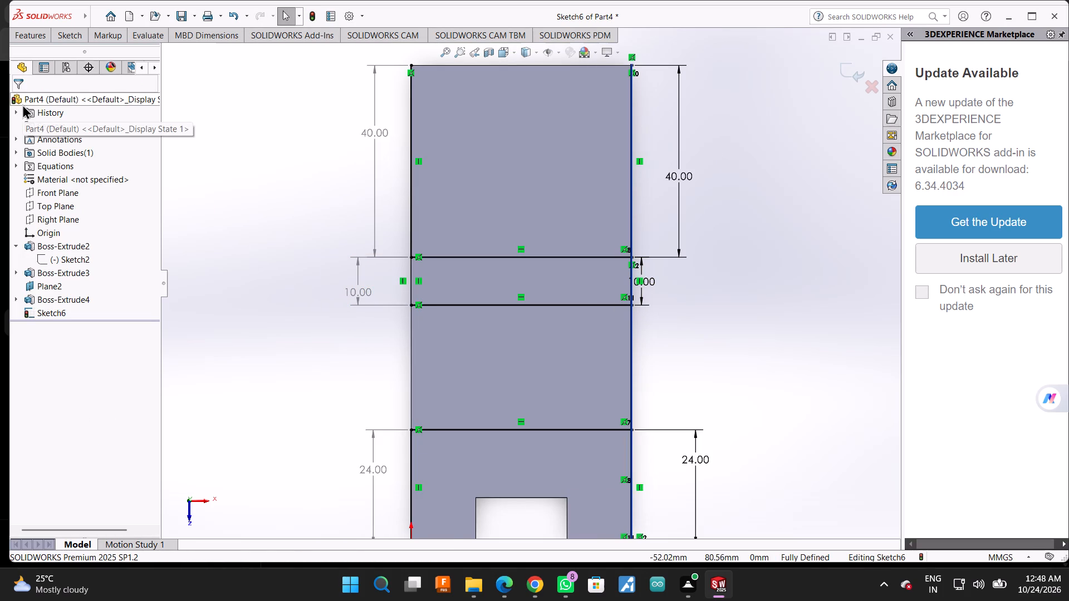
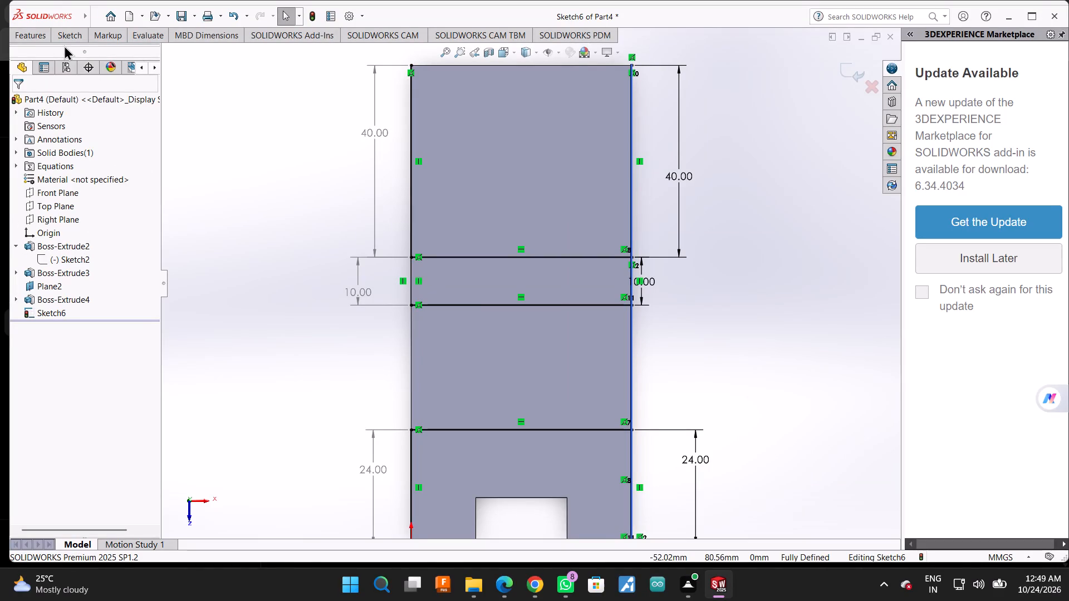
Extrude only the narrow 10 mm band region of the sketch to a blind depth of 25 mm, merged with the plate.
{"action": "left_click", "coordinate": [41, 38]}
{"action": "left_click", "coordinate": [38, 50]}
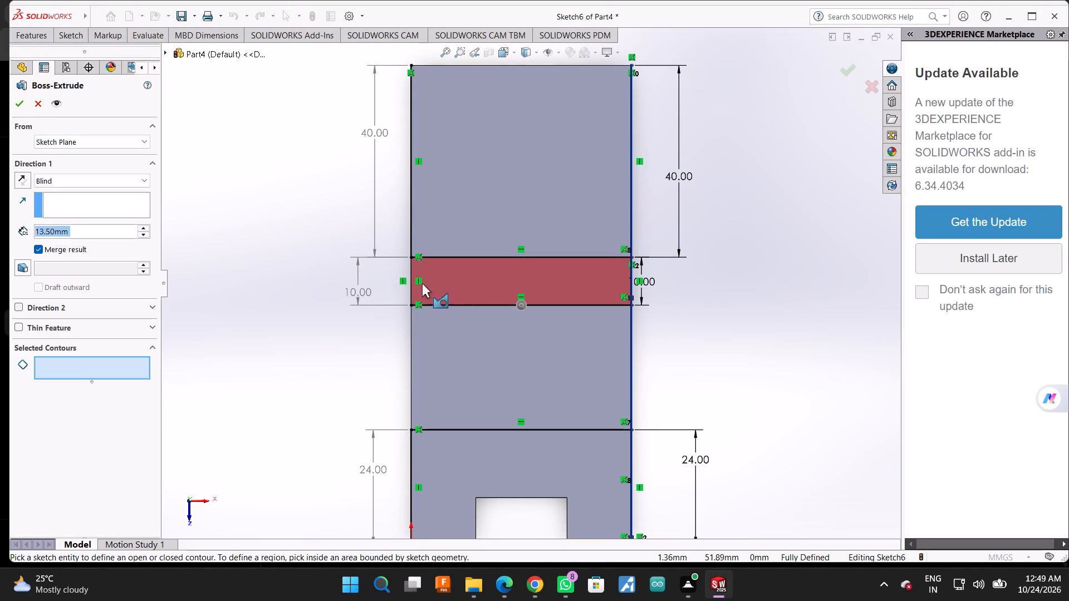
{"action": "middle_click", "coordinate": [716, 380]}
{"action": "middle_click_drag", "start_coordinate": [716, 380], "coordinate": [606, 331]}
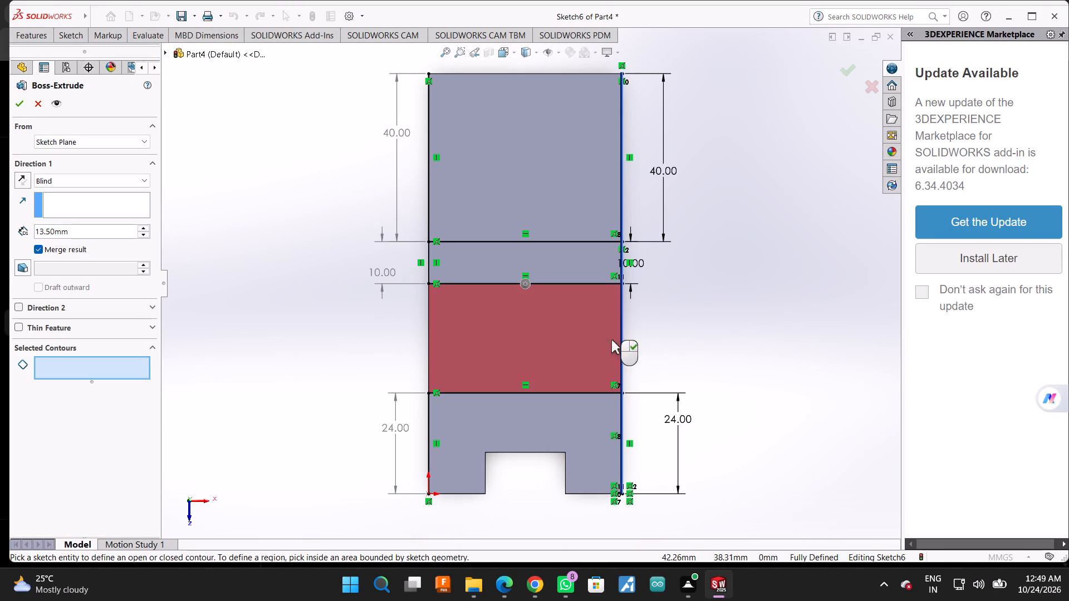
{"action": "middle_click", "coordinate": [737, 389]}
{"action": "middle_click_drag", "start_coordinate": [737, 389], "coordinate": [666, 363]}
{"action": "middle_click_drag", "start_coordinate": [664, 357], "coordinate": [624, 287]}
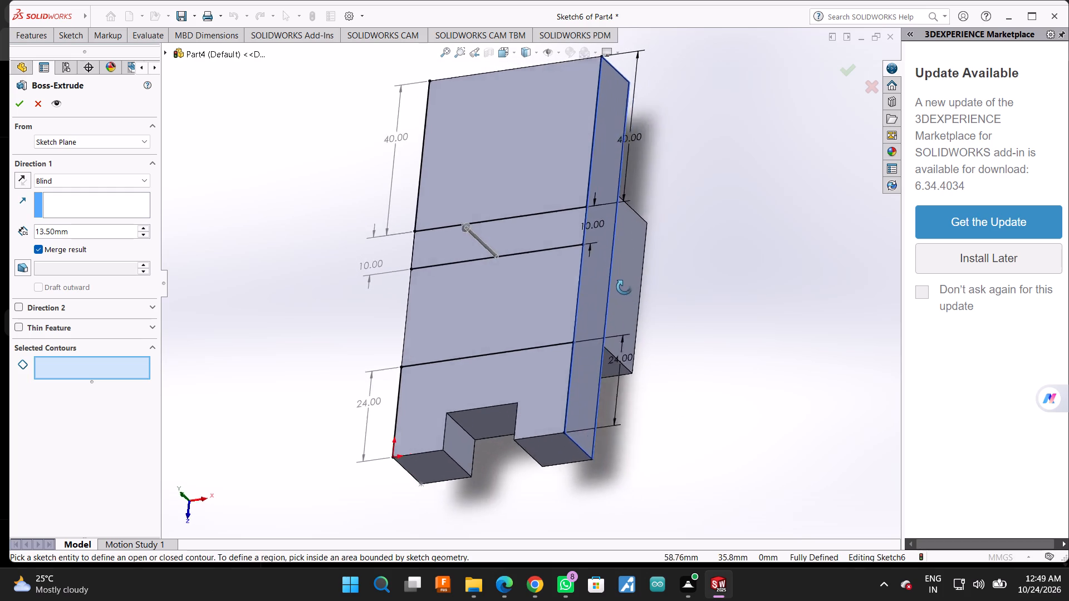
{"action": "middle_click_drag", "start_coordinate": [624, 287], "coordinate": [642, 243]}
{"action": "scroll", "coordinate": [433, 232], "scroll_direction": "down", "scroll_amount": 1}
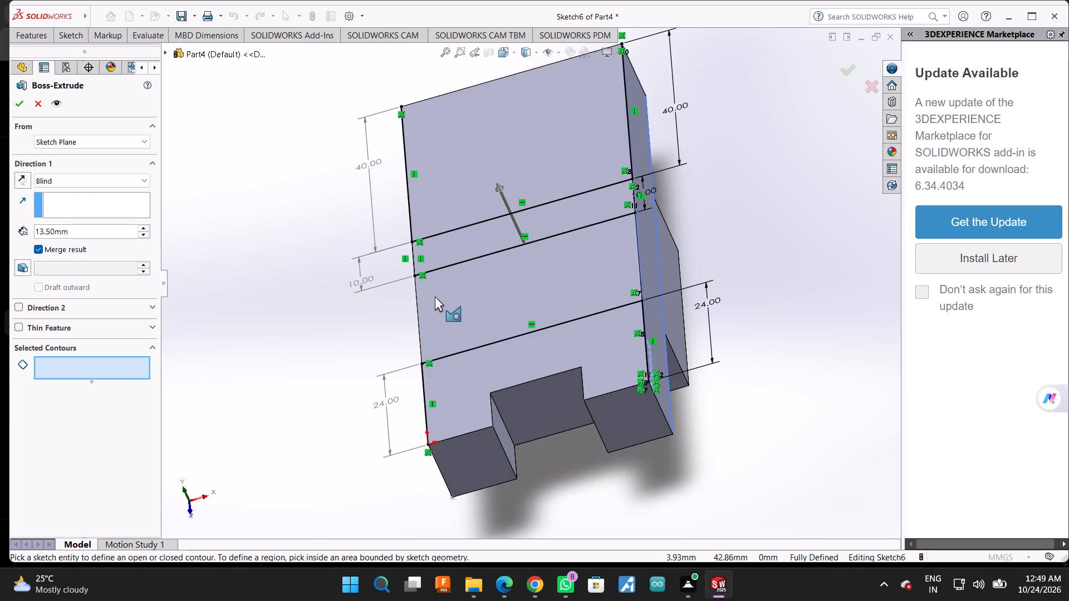
{"action": "scroll", "coordinate": [563, 244], "scroll_direction": "down", "scroll_amount": 1}
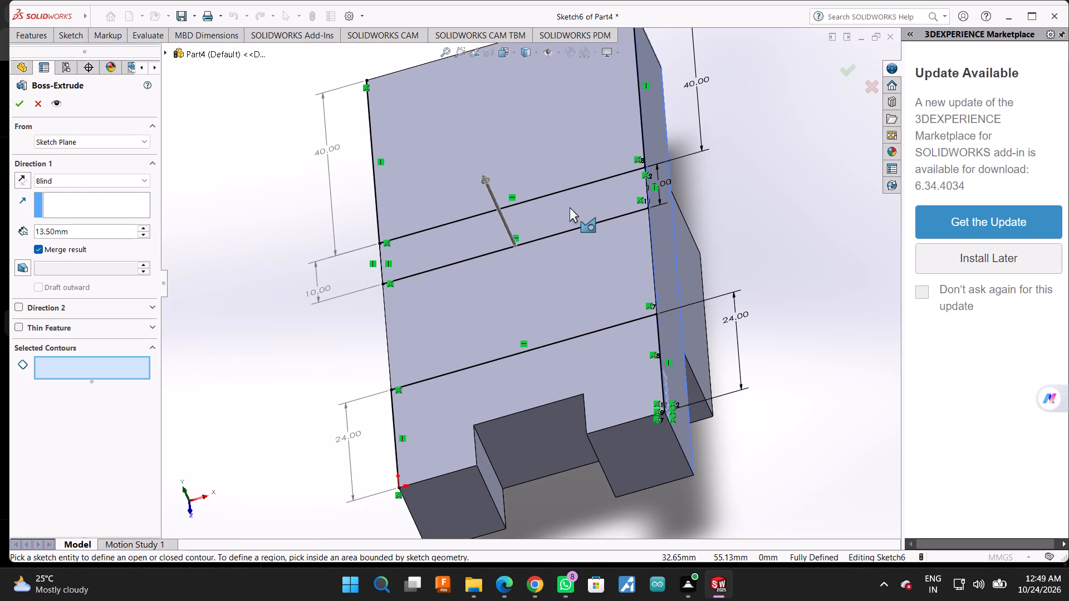
{"action": "left_click", "coordinate": [474, 228]}
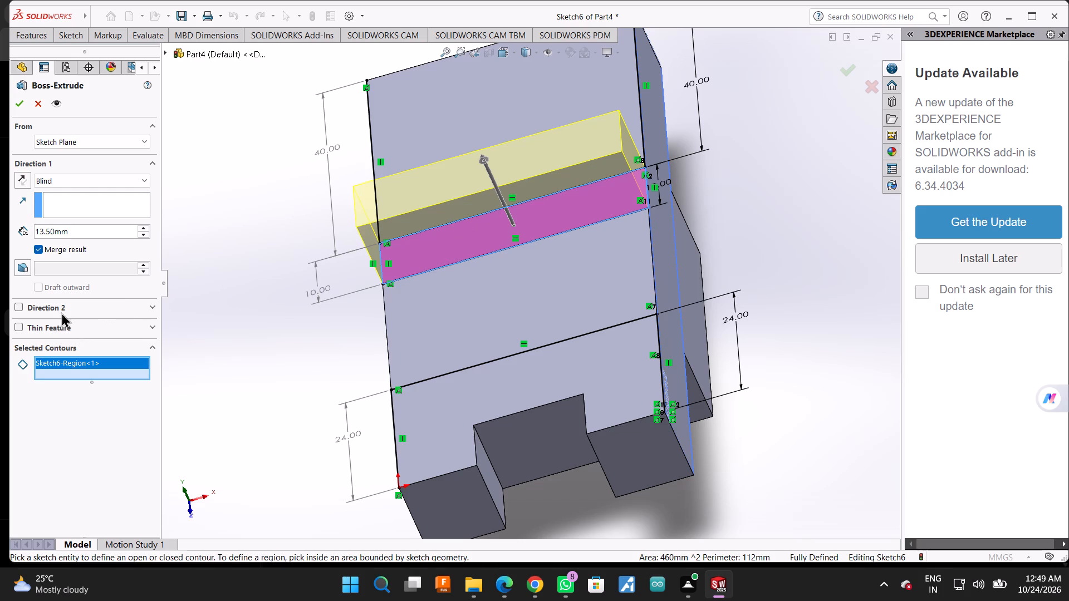
{"action": "left_click", "coordinate": [55, 231]}
{"action": "key", "text": "BackSpace"}
{"action": "key", "text": "BackSpace"}
{"action": "key", "text": "BackSpace"}
{"action": "key", "text": "BackSpace"}
{"action": "key", "text": "BackSpace"}
{"action": "key", "text": "BackSpace"}
{"action": "key", "text": "BackSpace"}
{"action": "key", "text": "BackSpace"}
{"action": "key", "text": "BackSpace"}
{"action": "key", "text": "BackSpace"}
{"action": "key", "text": "BackSpace"}
{"action": "key", "text": "BackSpace"}
{"action": "key", "text": "BackSpace"}
{"action": "key", "text": "BackSpace"}
{"action": "key", "text": "BackSpace"}
{"action": "key", "text": "BackSpace"}
{"action": "key", "text": "BackSpace"}
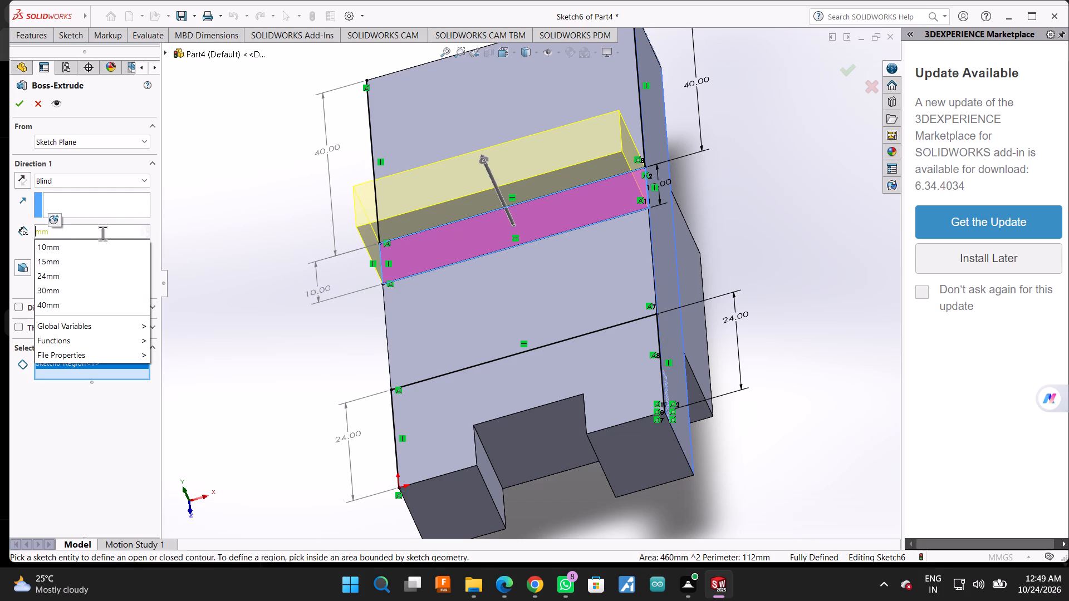
{"action": "type", "text": "25"}
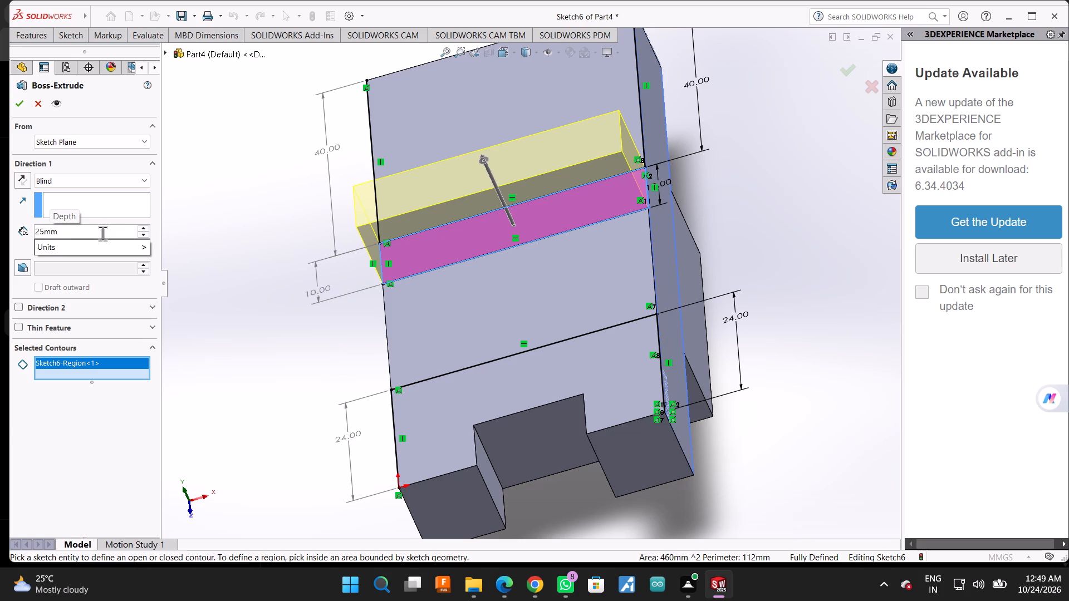
{"action": "key", "text": "Return"}
{"action": "left_click", "coordinate": [770, 209]}
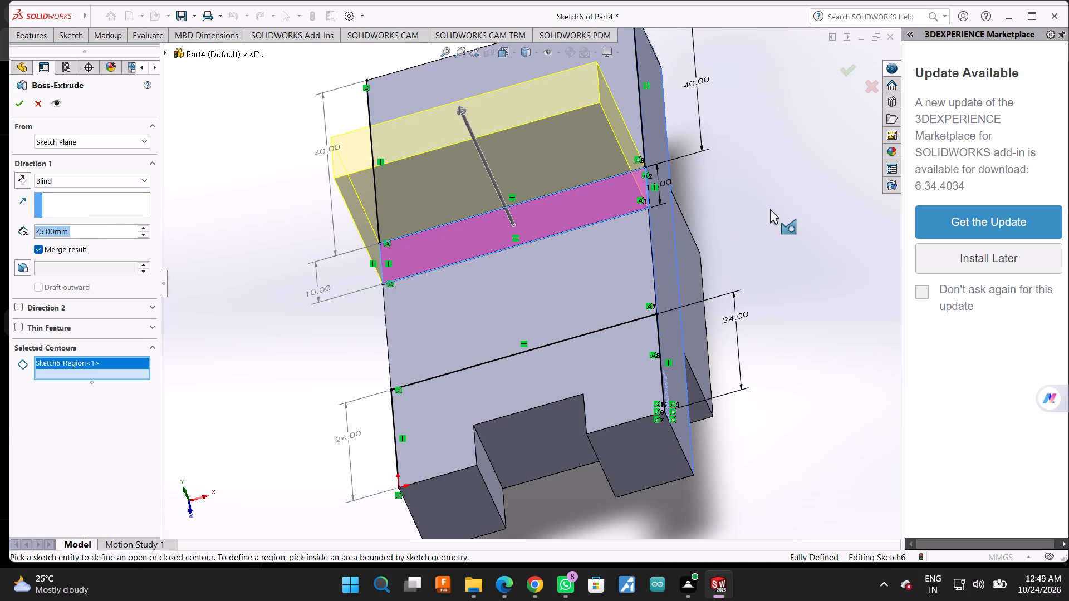
{"action": "left_click", "coordinate": [19, 106]}
Set up a new reference plane based on the Front Plane with an offset distance of 50 mm.
{"action": "middle_click_drag", "start_coordinate": [747, 254], "coordinate": [747, 253]}
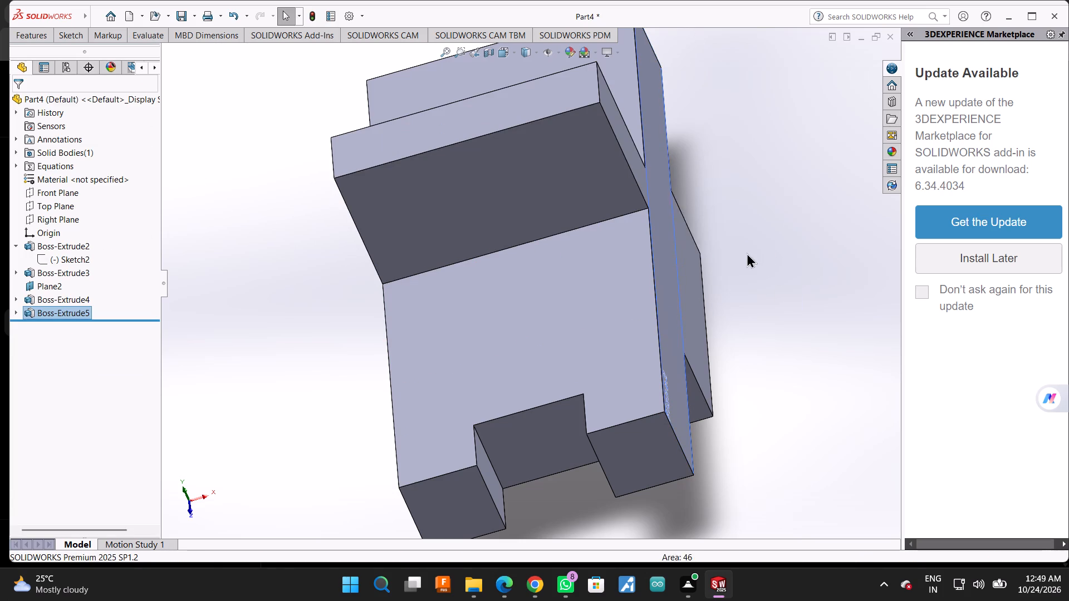
{"action": "middle_click_drag", "start_coordinate": [747, 253], "coordinate": [763, 208]}
{"action": "scroll", "coordinate": [640, 346], "scroll_direction": "up", "scroll_amount": 2}
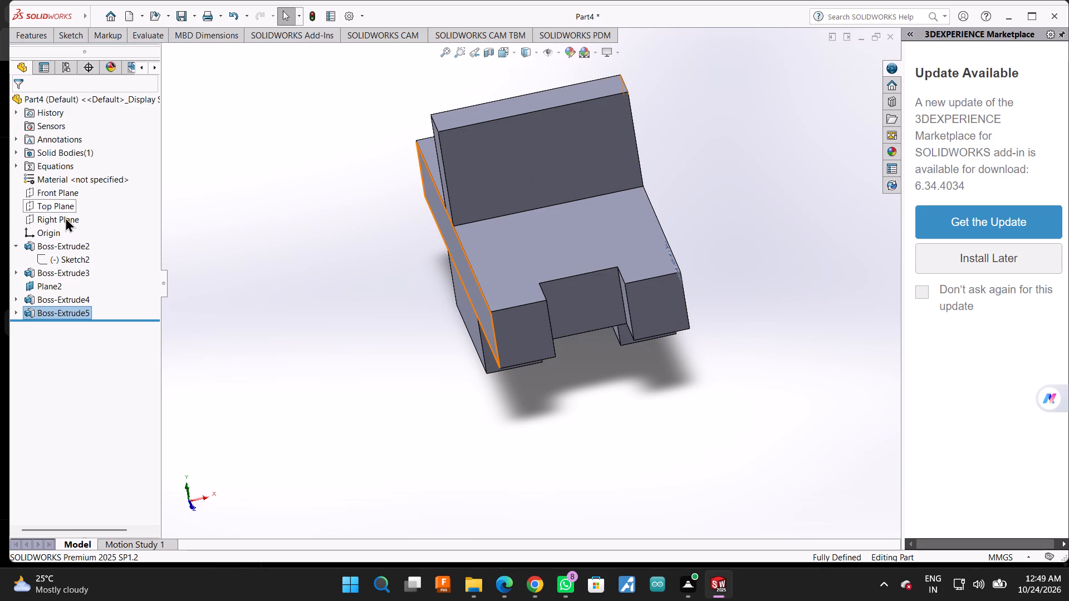
{"action": "left_click", "coordinate": [69, 189]}
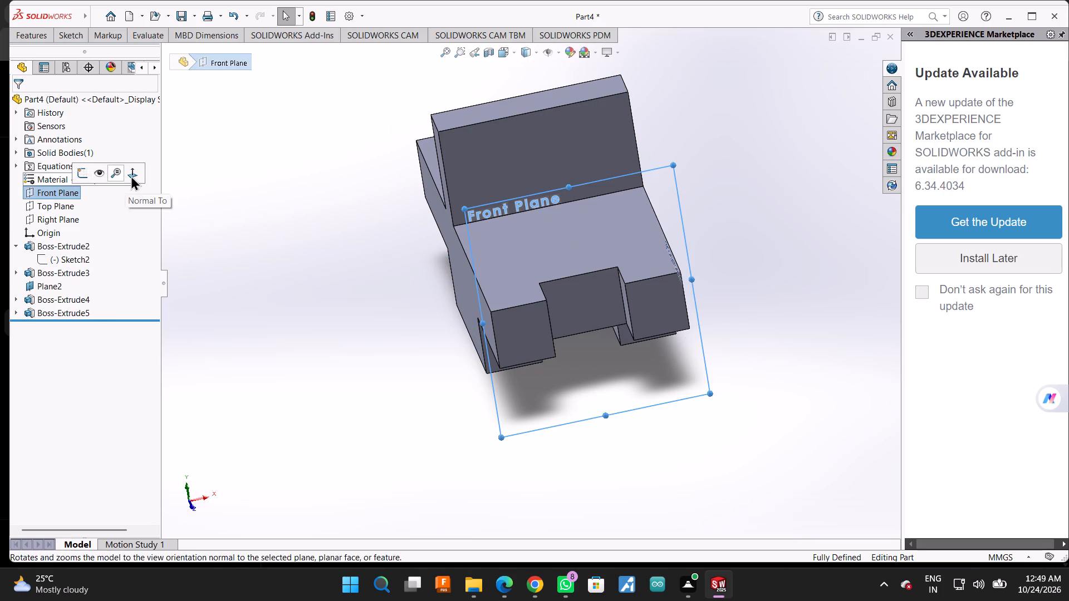
{"action": "left_click", "coordinate": [132, 175]}
{"action": "scroll", "coordinate": [440, 146], "scroll_direction": "down", "scroll_amount": 2}
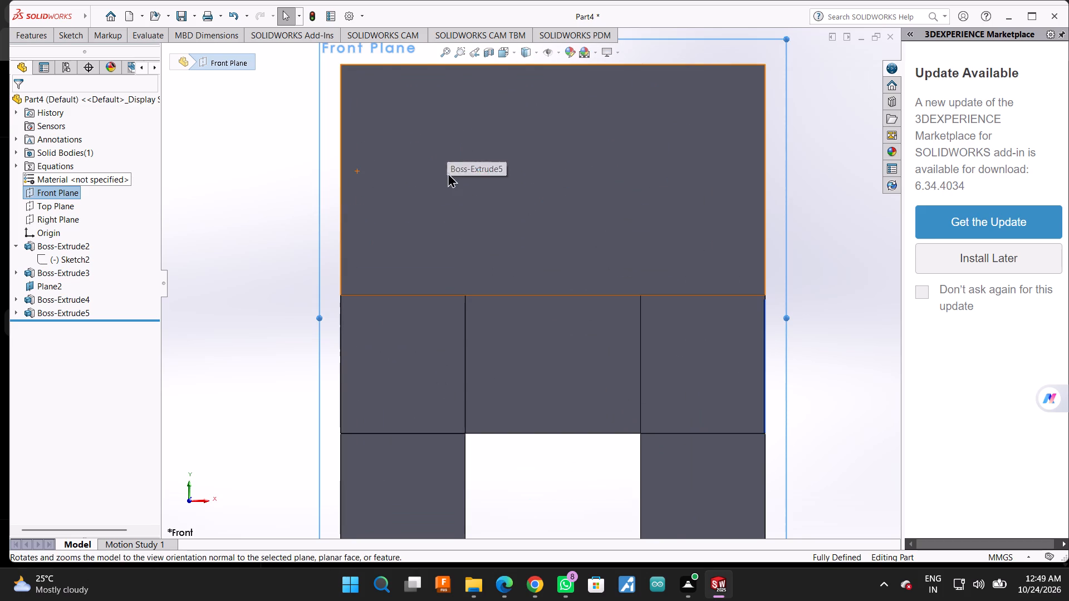
{"action": "scroll", "coordinate": [463, 178], "scroll_direction": "down", "scroll_amount": 1}
{"action": "scroll", "coordinate": [474, 180], "scroll_direction": "up", "scroll_amount": 2}
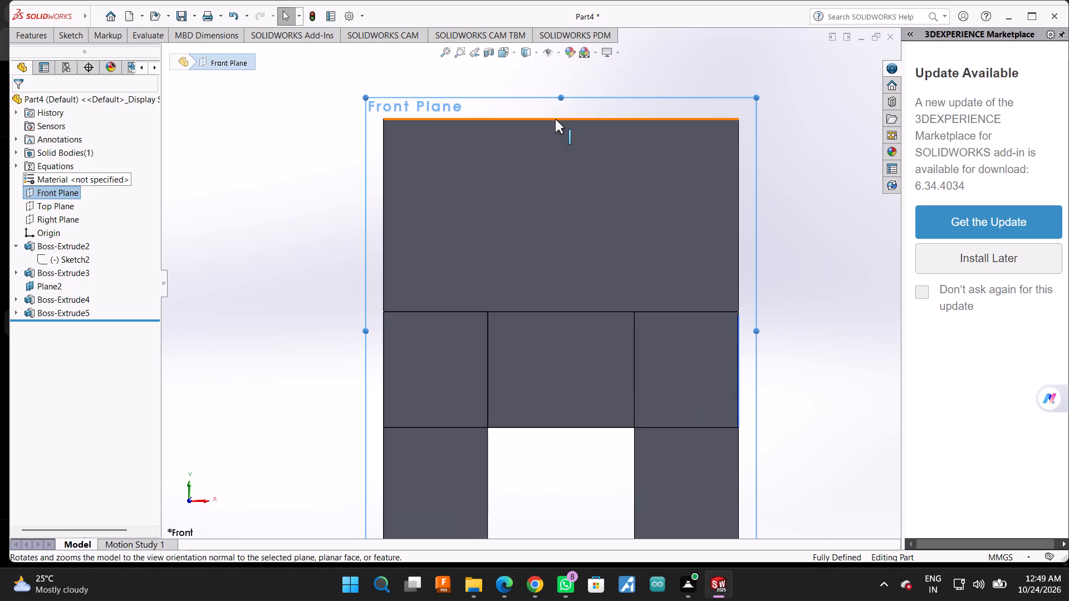
{"action": "scroll", "coordinate": [560, 153], "scroll_direction": "up", "scroll_amount": 1}
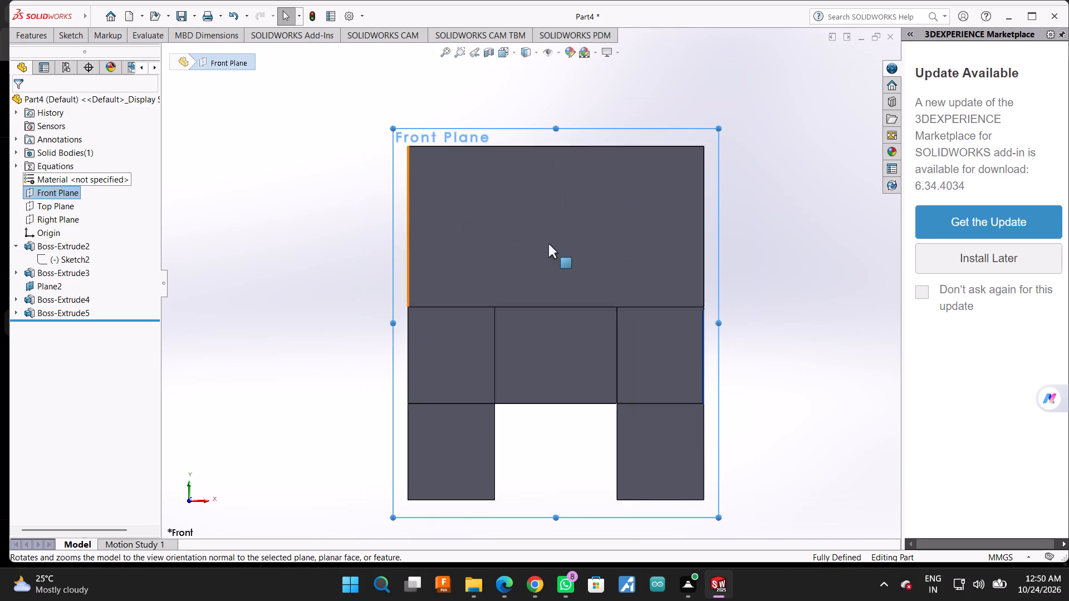
{"action": "middle_click_drag", "start_coordinate": [744, 107], "coordinate": [747, 137]}
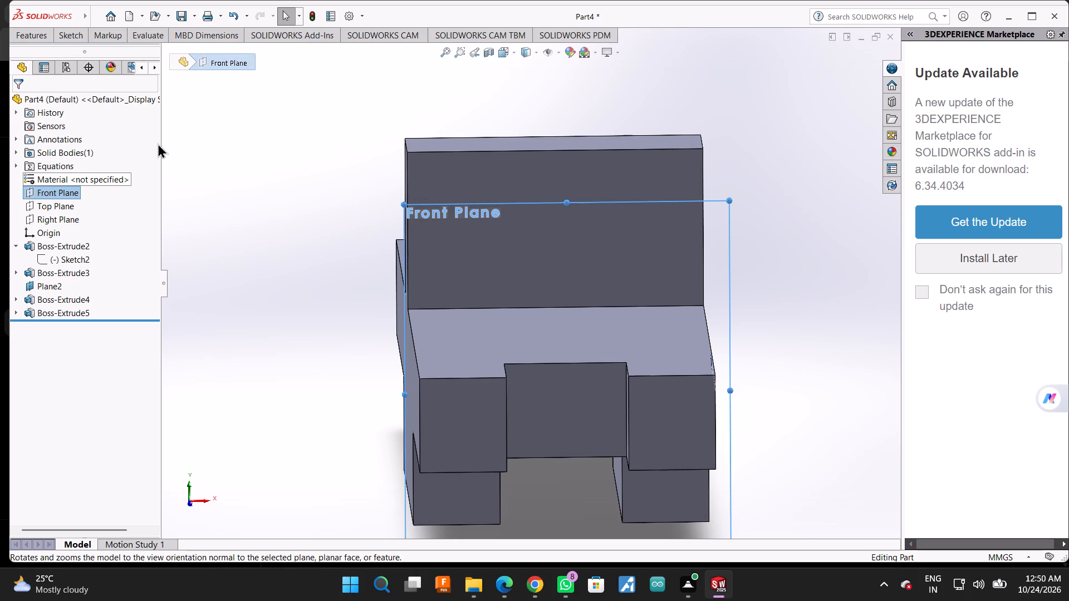
{"action": "left_click", "coordinate": [41, 38]}
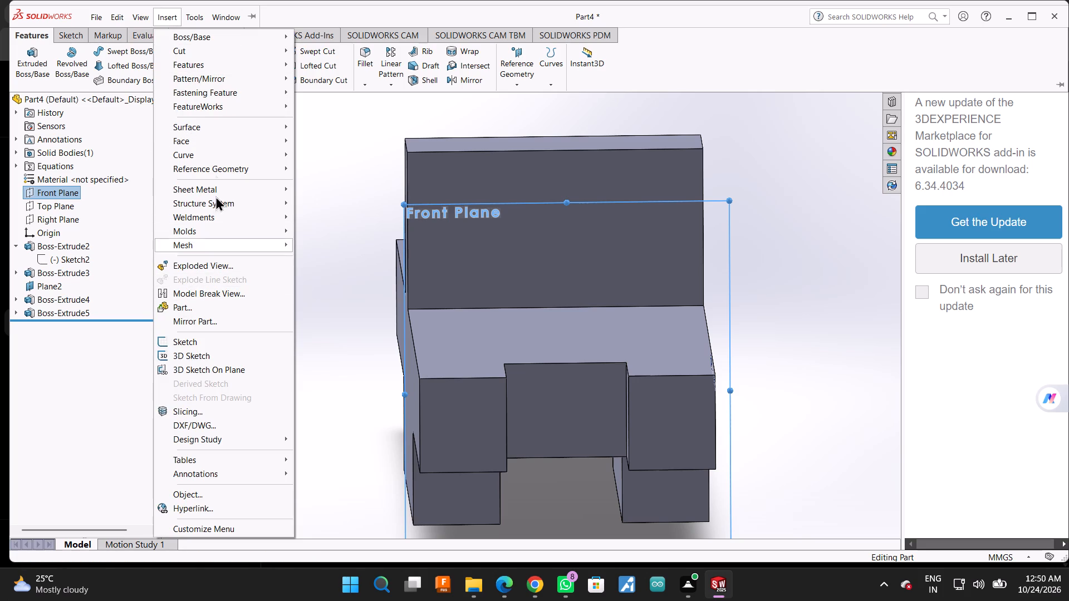
{"action": "left_click", "coordinate": [312, 170]}
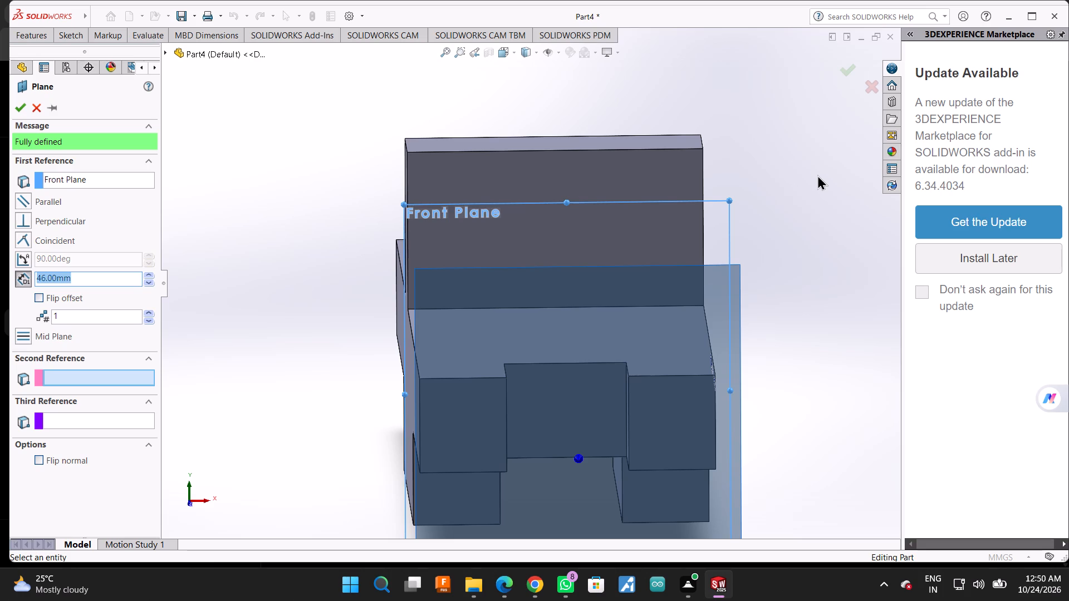
{"action": "middle_click_drag", "start_coordinate": [817, 175], "coordinate": [786, 220]}
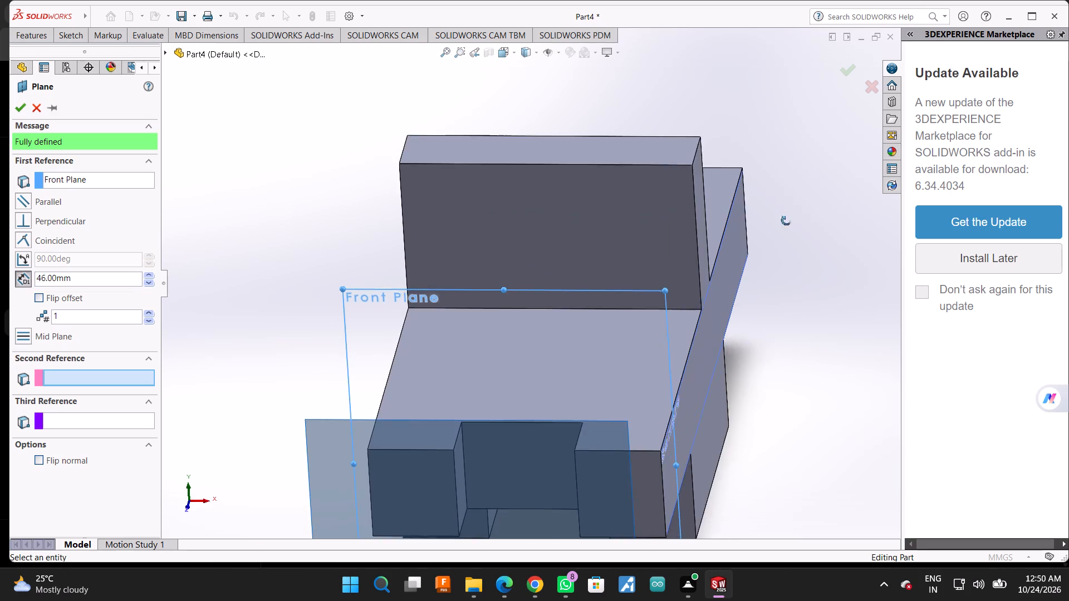
{"action": "middle_click_drag", "start_coordinate": [786, 220], "coordinate": [742, 210]}
{"action": "scroll", "coordinate": [743, 210], "scroll_direction": "up", "scroll_amount": 1}
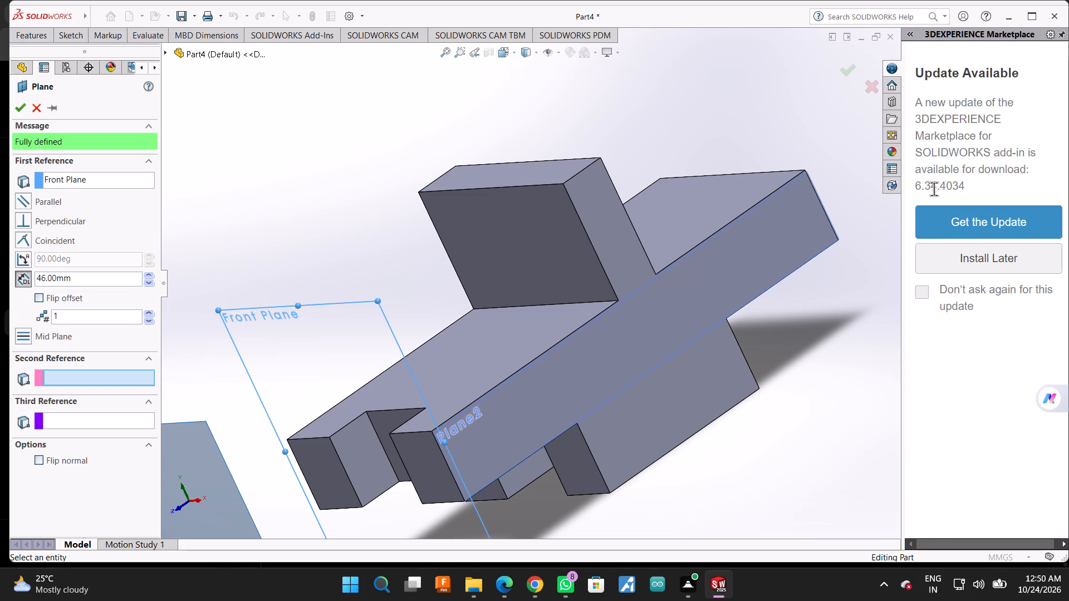
{"action": "left_click", "coordinate": [43, 276]}
{"action": "key", "text": "BackSpace"}
{"action": "key", "text": "BackSpace"}
{"action": "type", "text": "50"}
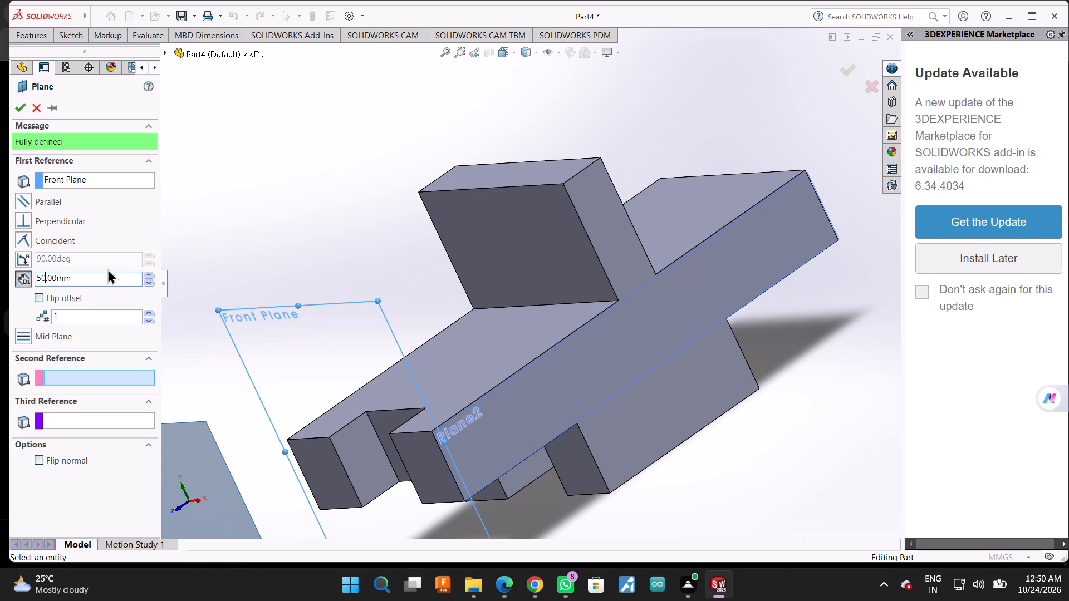
{"action": "key", "text": "Return"}
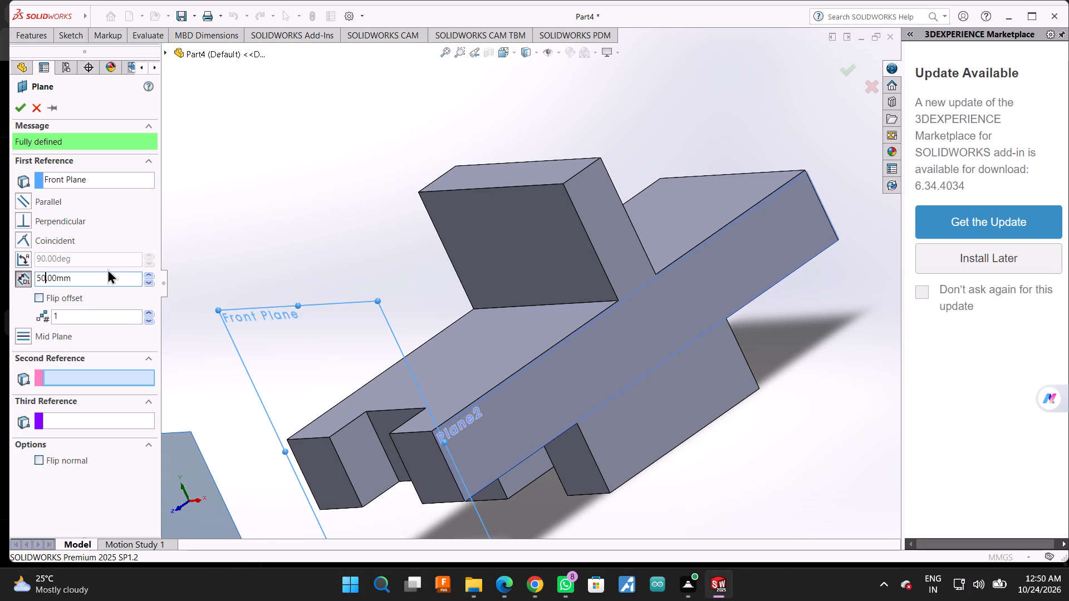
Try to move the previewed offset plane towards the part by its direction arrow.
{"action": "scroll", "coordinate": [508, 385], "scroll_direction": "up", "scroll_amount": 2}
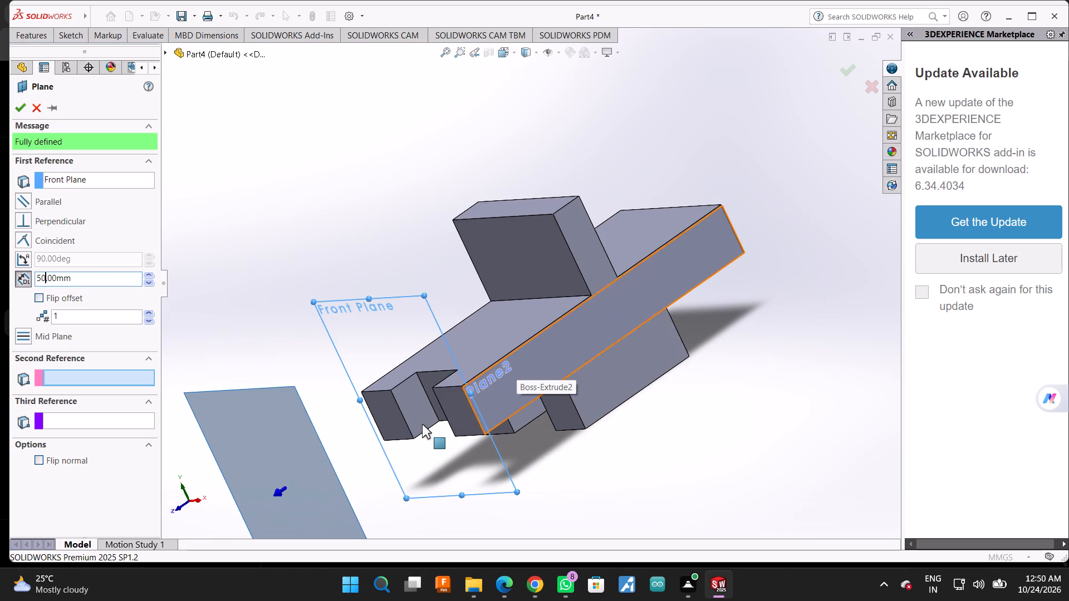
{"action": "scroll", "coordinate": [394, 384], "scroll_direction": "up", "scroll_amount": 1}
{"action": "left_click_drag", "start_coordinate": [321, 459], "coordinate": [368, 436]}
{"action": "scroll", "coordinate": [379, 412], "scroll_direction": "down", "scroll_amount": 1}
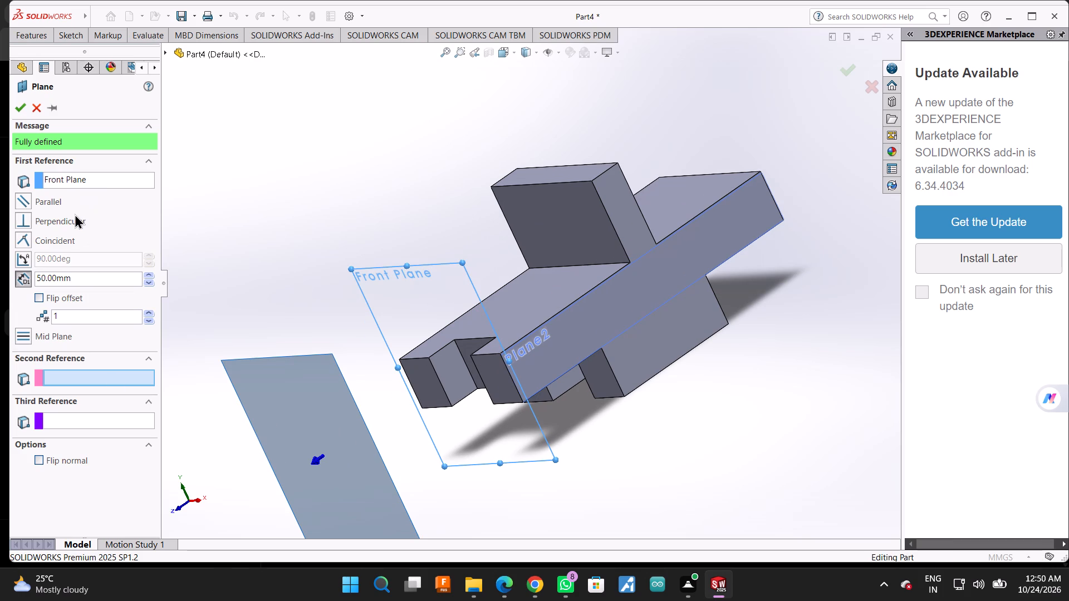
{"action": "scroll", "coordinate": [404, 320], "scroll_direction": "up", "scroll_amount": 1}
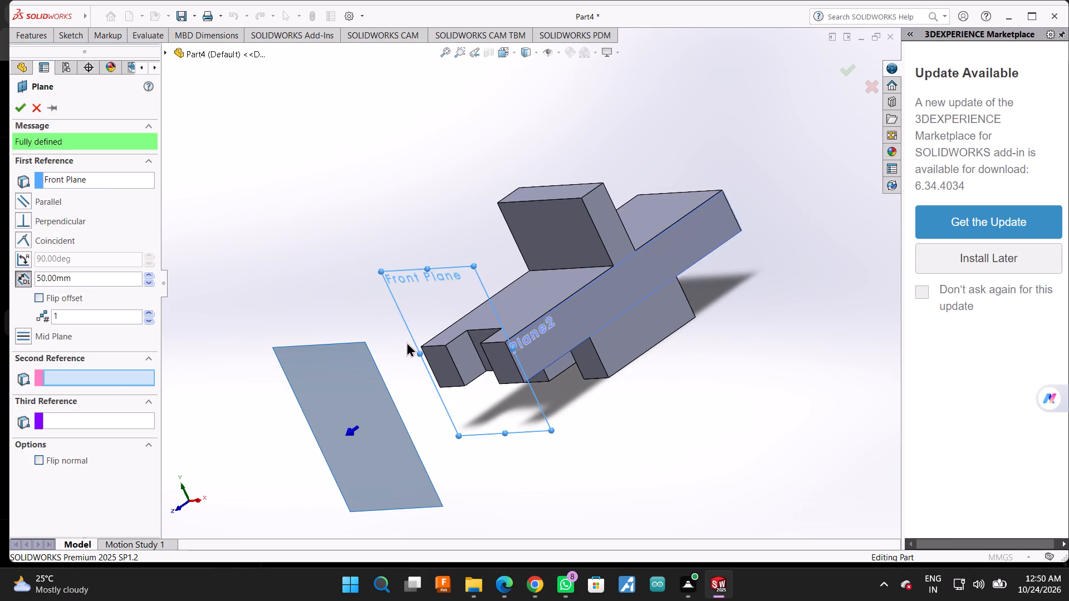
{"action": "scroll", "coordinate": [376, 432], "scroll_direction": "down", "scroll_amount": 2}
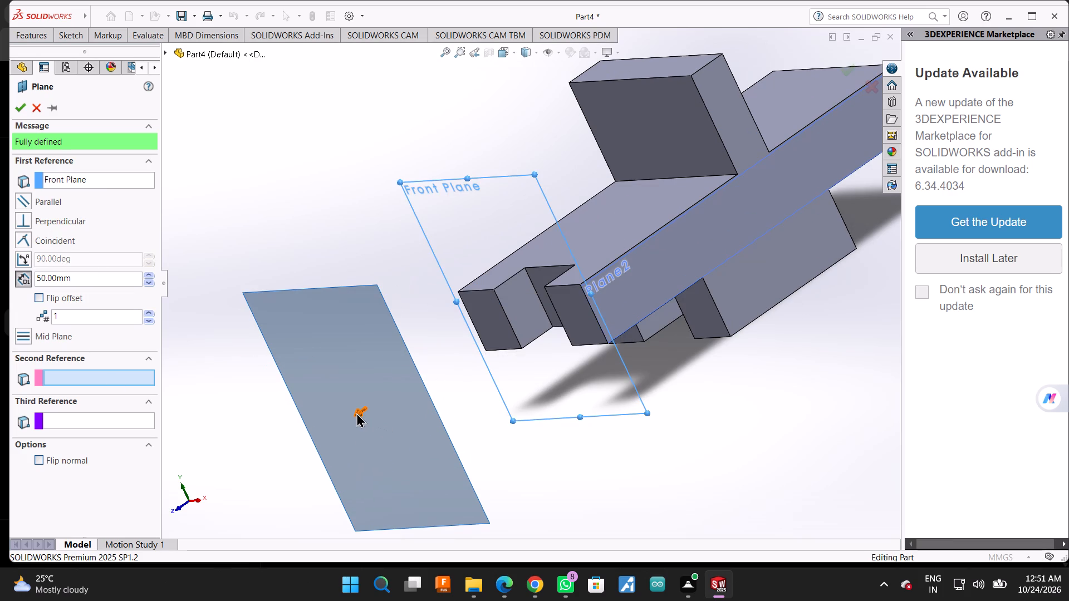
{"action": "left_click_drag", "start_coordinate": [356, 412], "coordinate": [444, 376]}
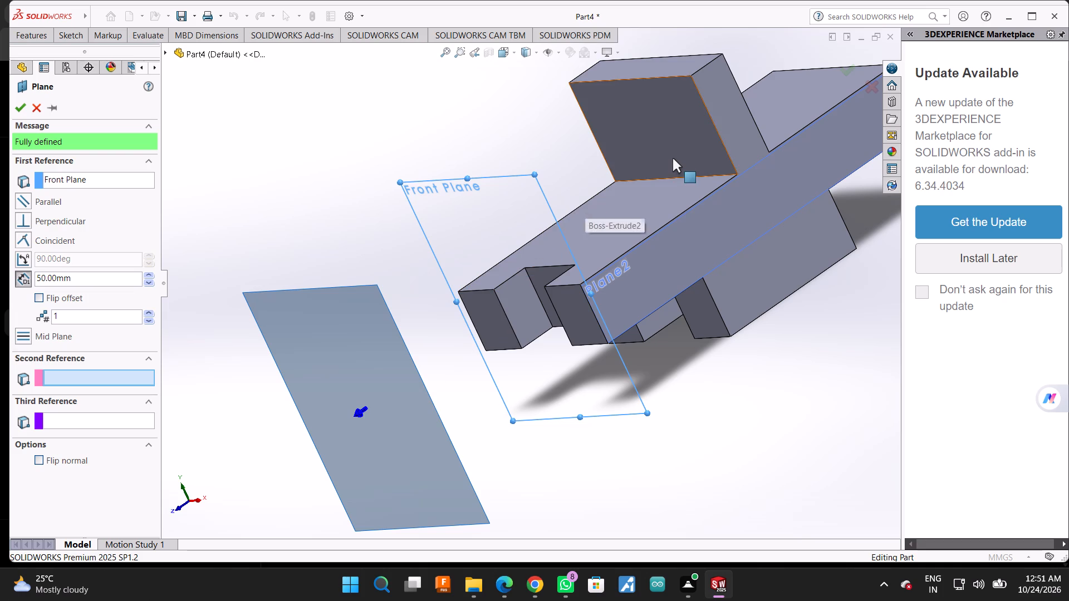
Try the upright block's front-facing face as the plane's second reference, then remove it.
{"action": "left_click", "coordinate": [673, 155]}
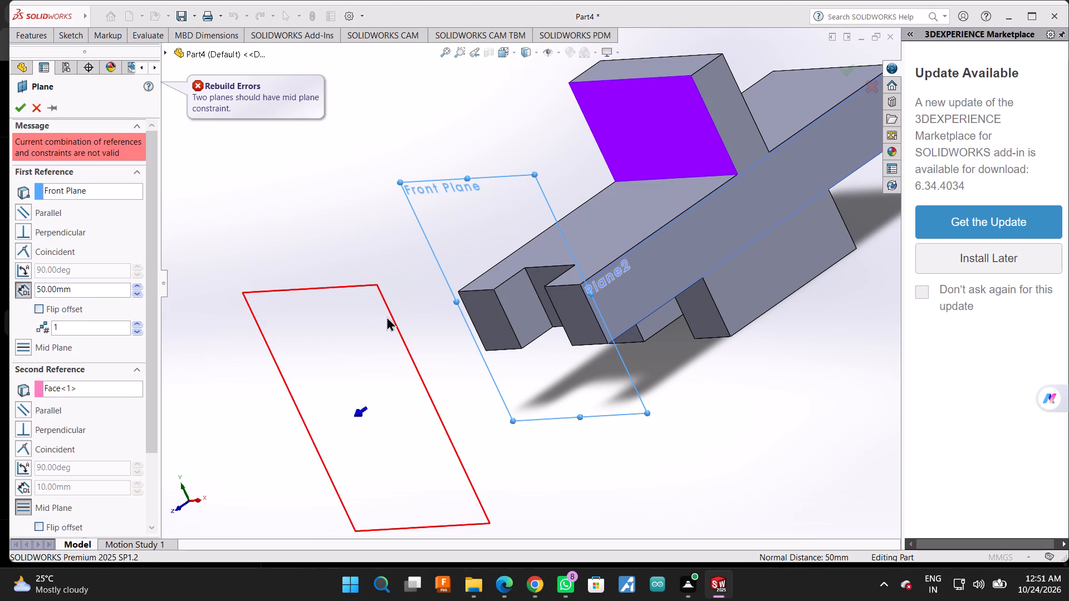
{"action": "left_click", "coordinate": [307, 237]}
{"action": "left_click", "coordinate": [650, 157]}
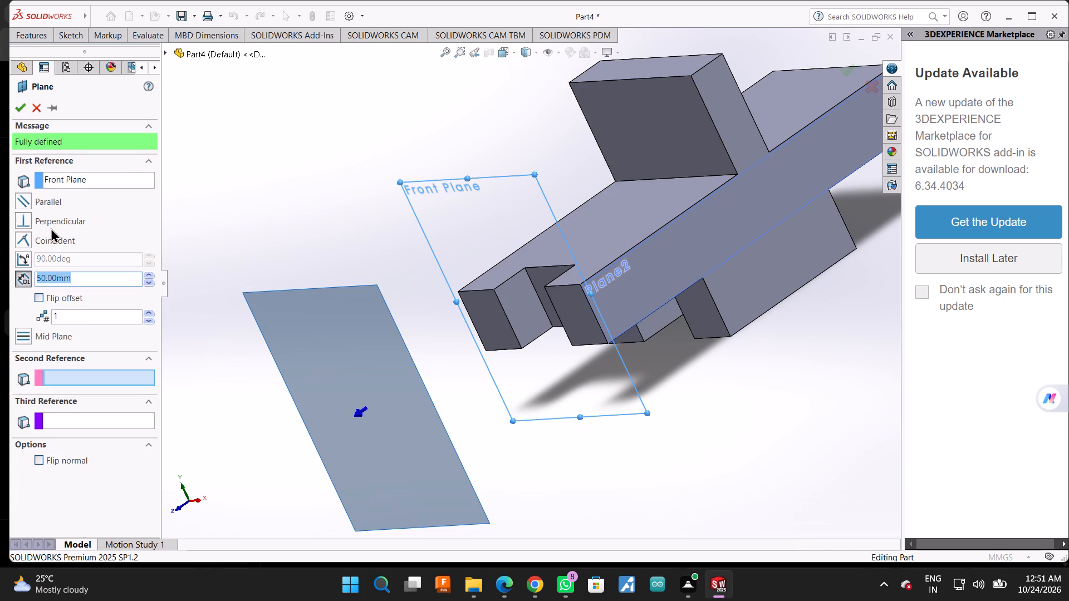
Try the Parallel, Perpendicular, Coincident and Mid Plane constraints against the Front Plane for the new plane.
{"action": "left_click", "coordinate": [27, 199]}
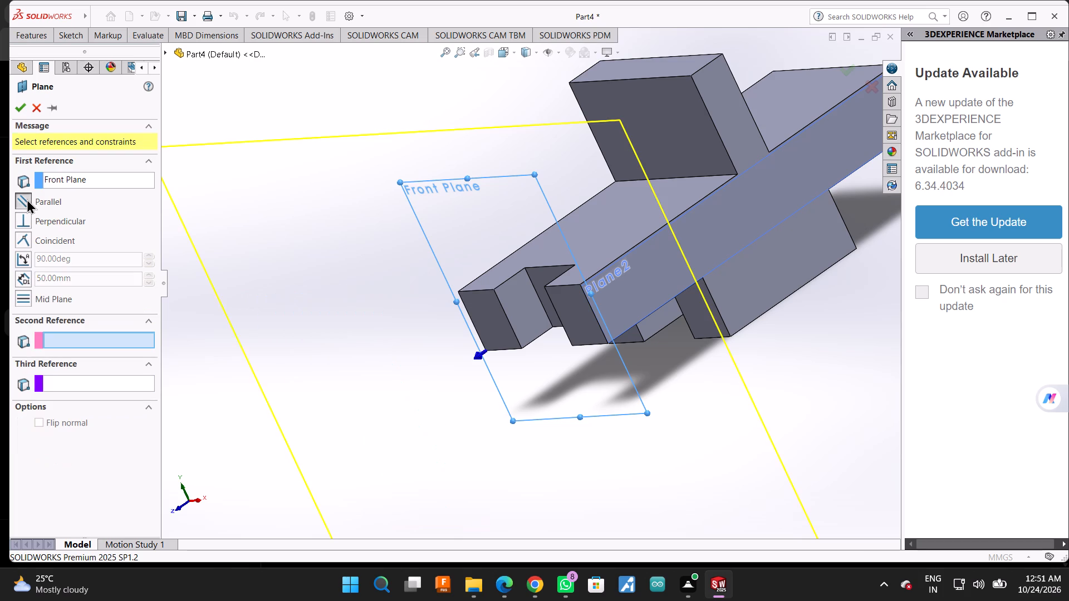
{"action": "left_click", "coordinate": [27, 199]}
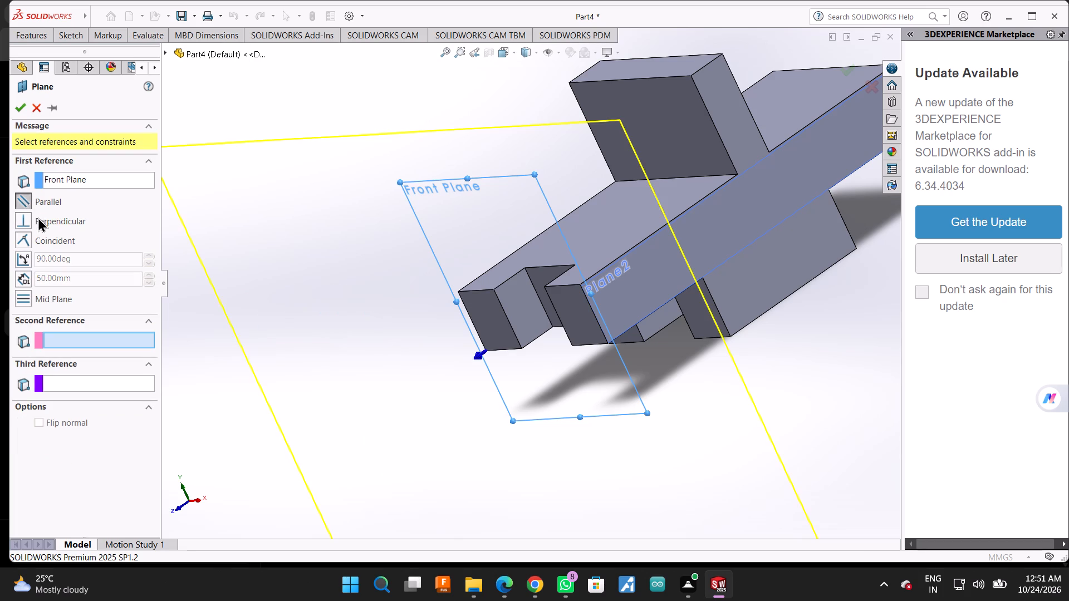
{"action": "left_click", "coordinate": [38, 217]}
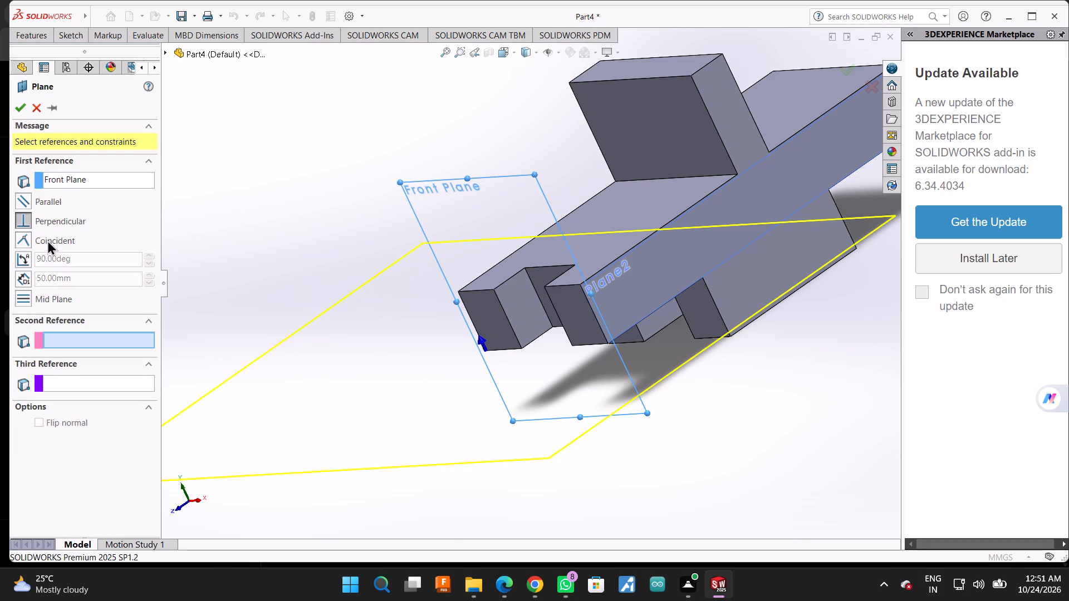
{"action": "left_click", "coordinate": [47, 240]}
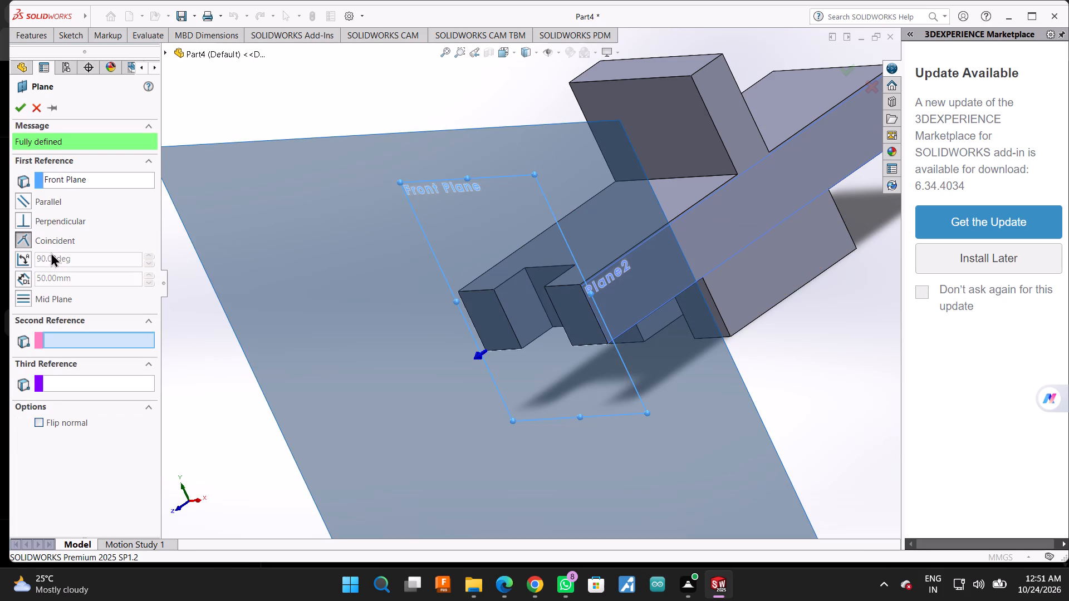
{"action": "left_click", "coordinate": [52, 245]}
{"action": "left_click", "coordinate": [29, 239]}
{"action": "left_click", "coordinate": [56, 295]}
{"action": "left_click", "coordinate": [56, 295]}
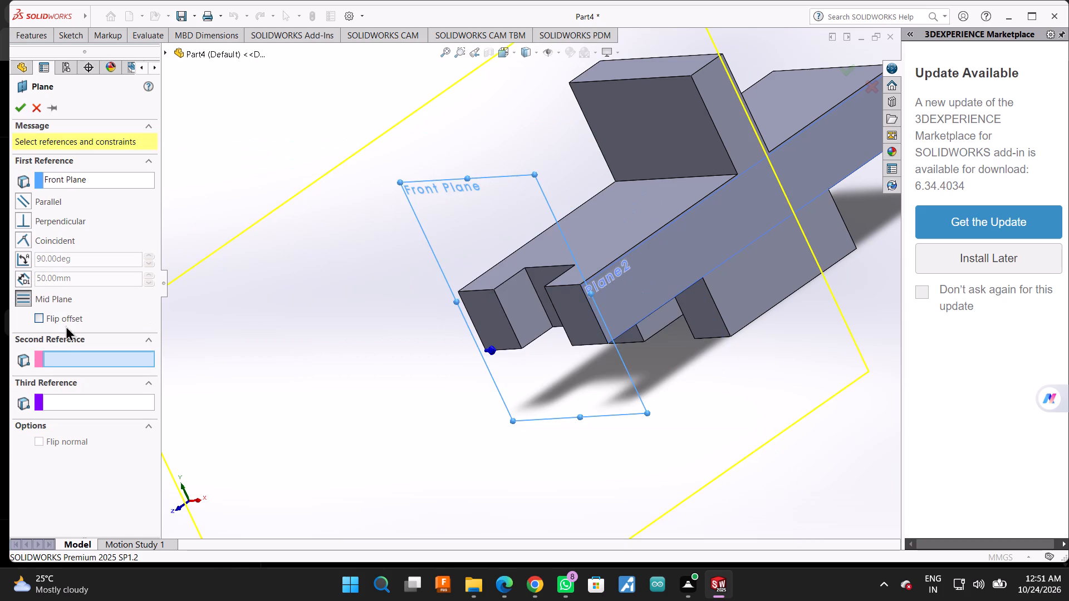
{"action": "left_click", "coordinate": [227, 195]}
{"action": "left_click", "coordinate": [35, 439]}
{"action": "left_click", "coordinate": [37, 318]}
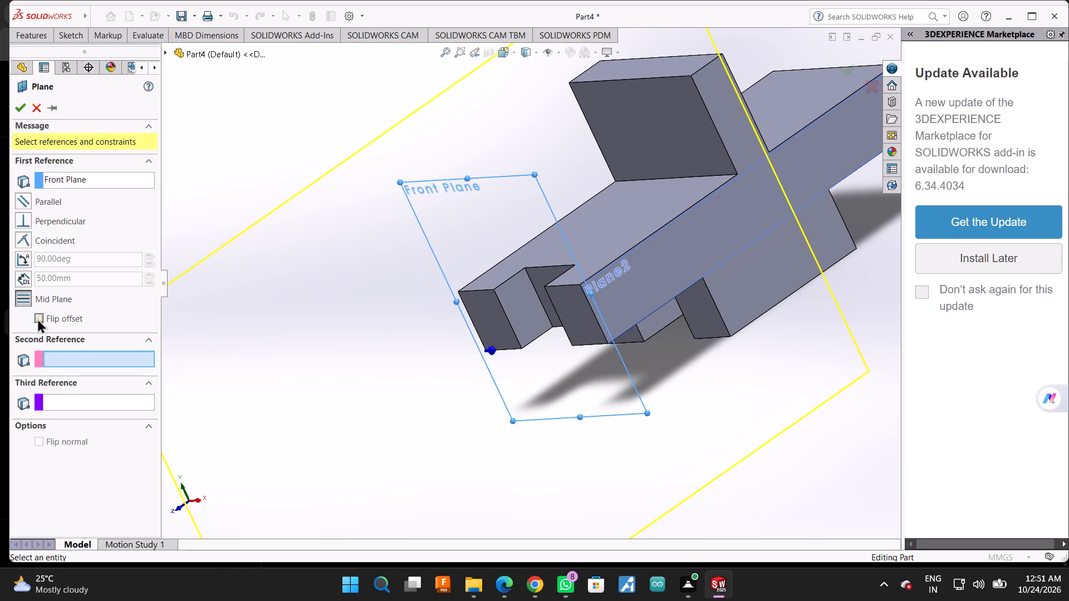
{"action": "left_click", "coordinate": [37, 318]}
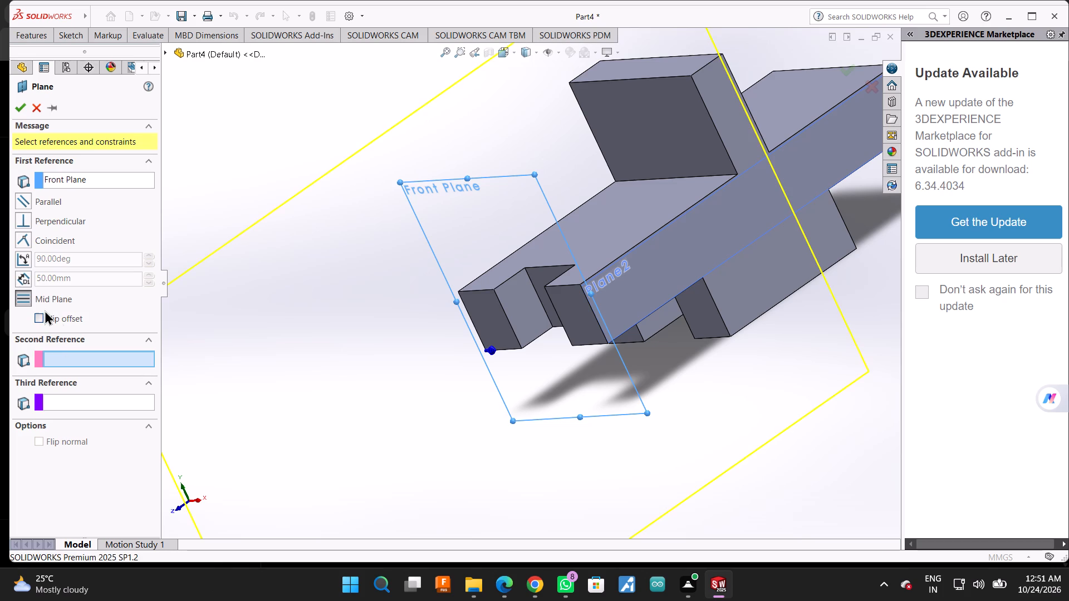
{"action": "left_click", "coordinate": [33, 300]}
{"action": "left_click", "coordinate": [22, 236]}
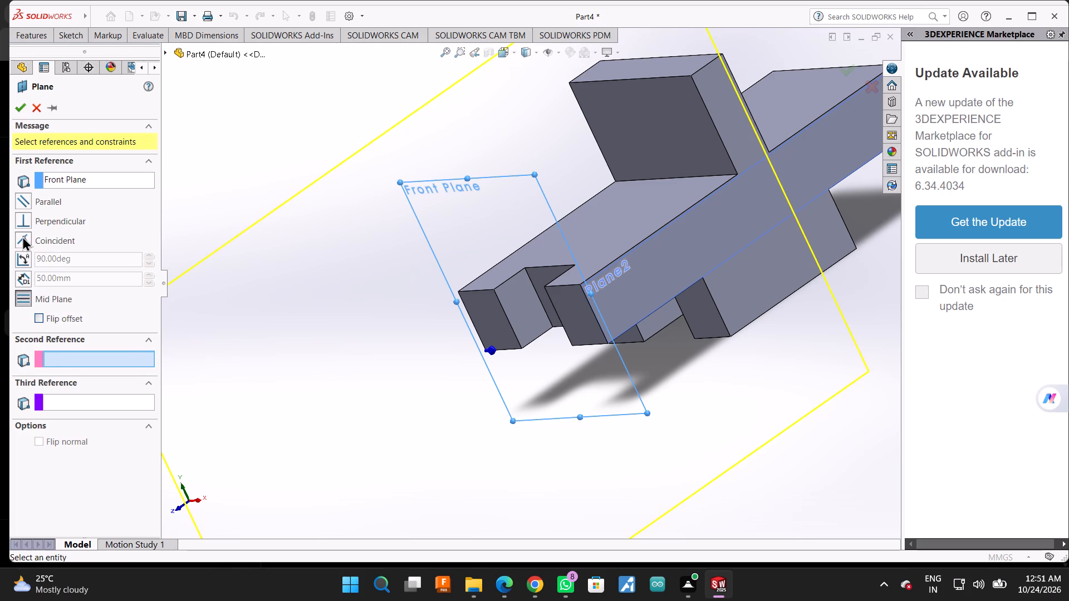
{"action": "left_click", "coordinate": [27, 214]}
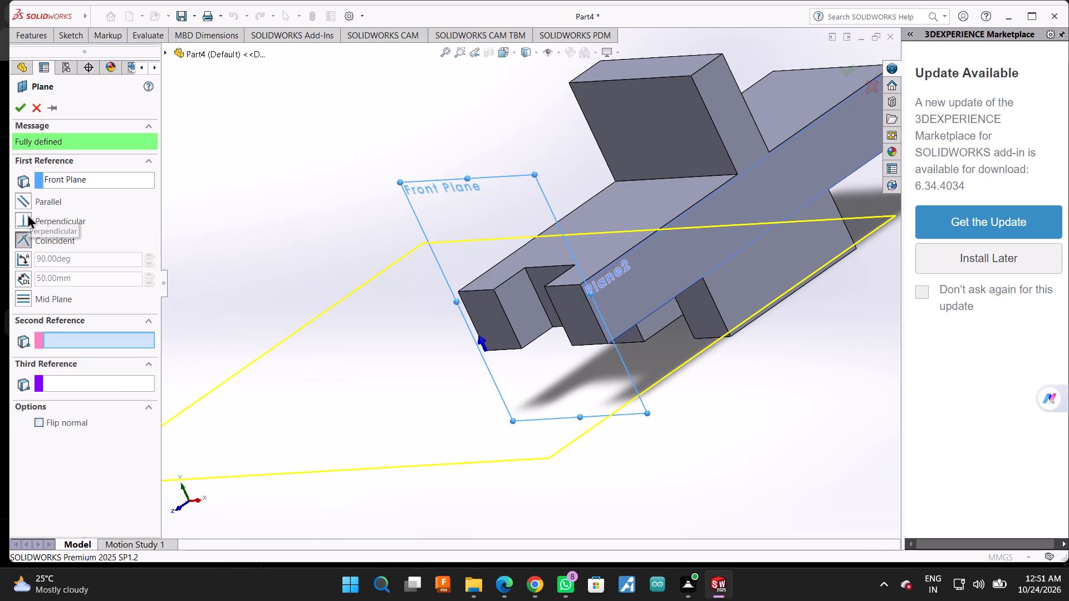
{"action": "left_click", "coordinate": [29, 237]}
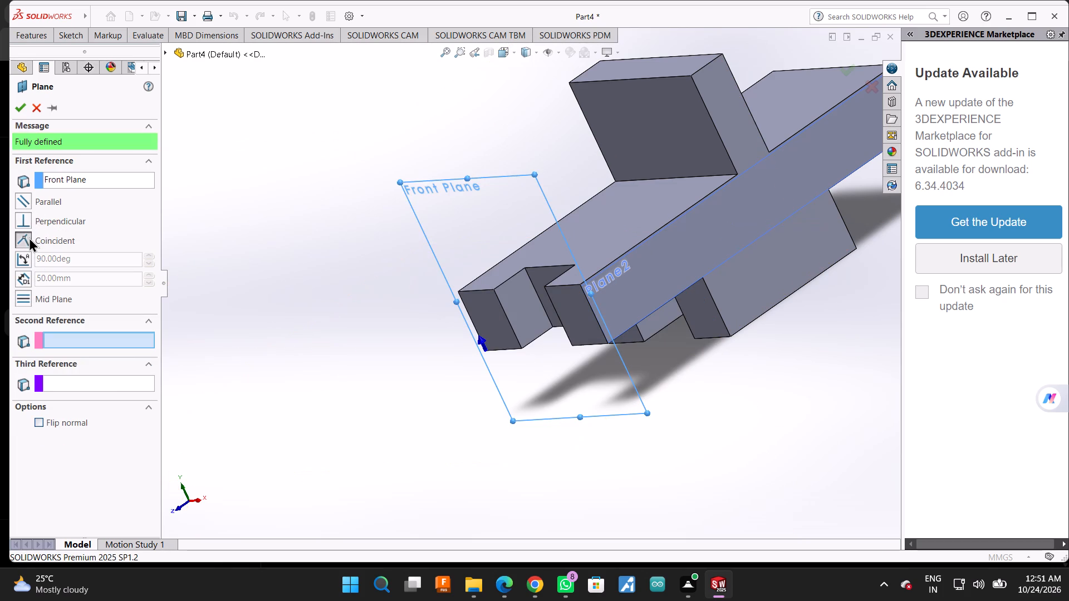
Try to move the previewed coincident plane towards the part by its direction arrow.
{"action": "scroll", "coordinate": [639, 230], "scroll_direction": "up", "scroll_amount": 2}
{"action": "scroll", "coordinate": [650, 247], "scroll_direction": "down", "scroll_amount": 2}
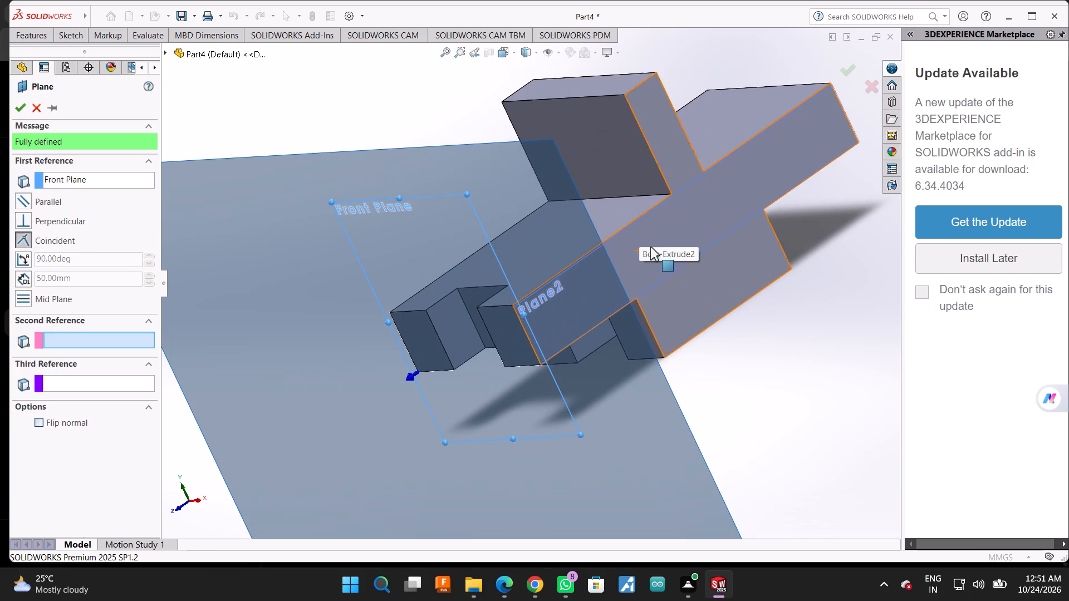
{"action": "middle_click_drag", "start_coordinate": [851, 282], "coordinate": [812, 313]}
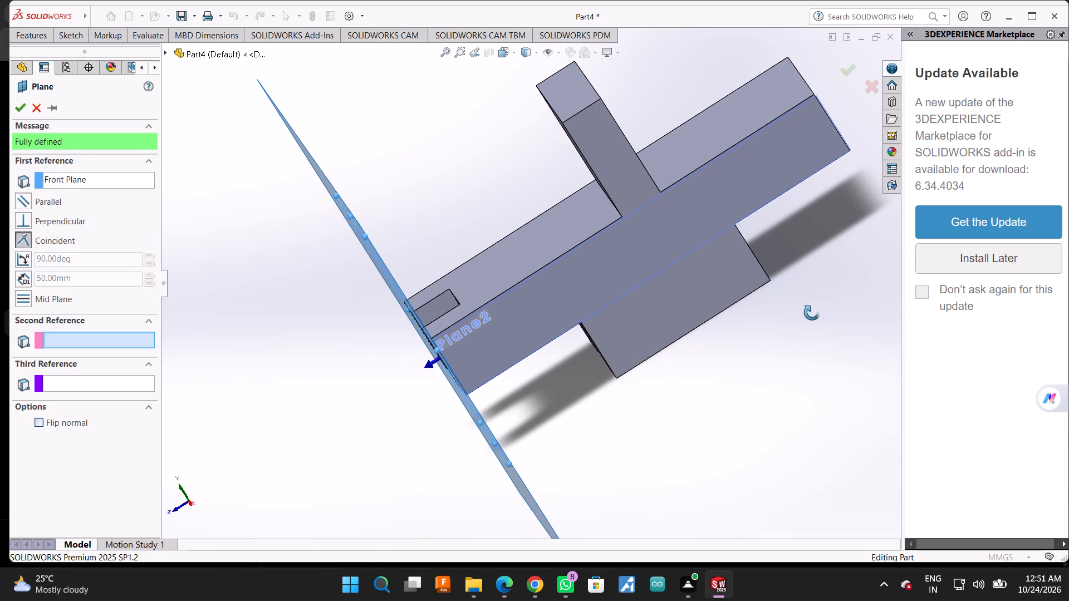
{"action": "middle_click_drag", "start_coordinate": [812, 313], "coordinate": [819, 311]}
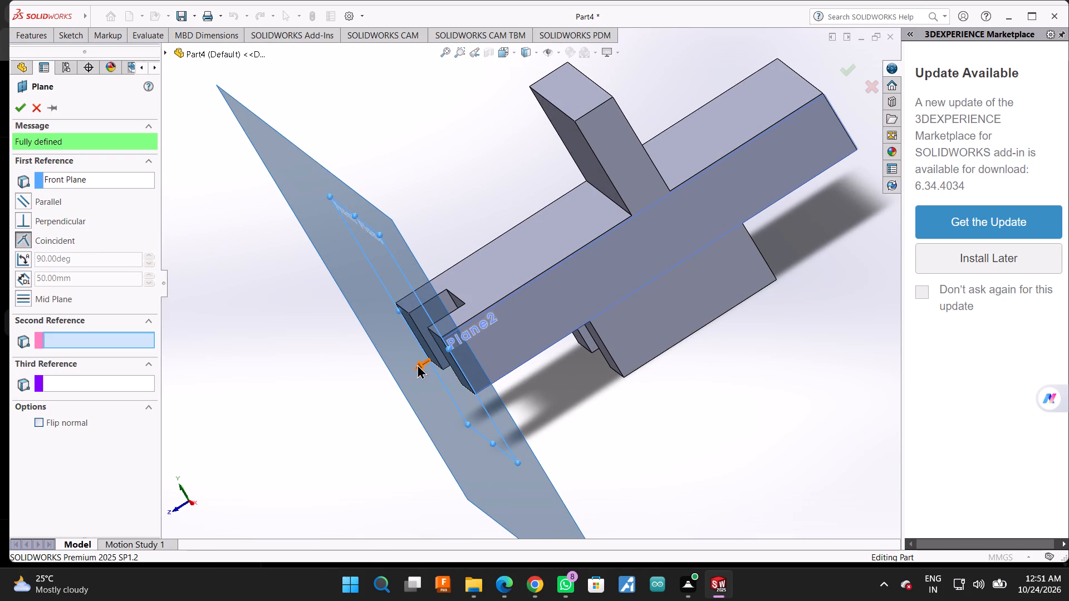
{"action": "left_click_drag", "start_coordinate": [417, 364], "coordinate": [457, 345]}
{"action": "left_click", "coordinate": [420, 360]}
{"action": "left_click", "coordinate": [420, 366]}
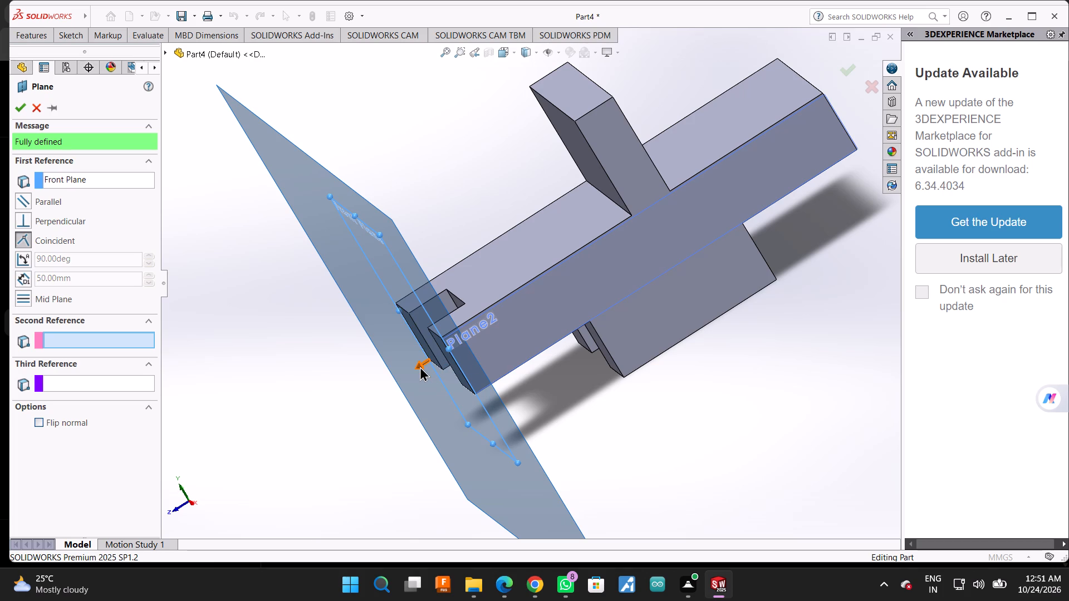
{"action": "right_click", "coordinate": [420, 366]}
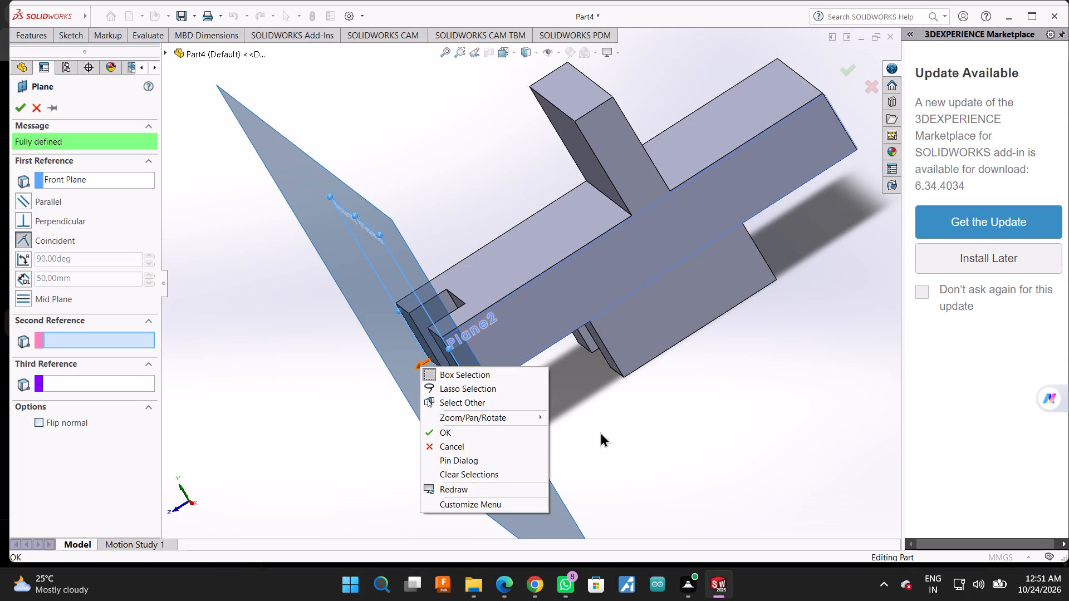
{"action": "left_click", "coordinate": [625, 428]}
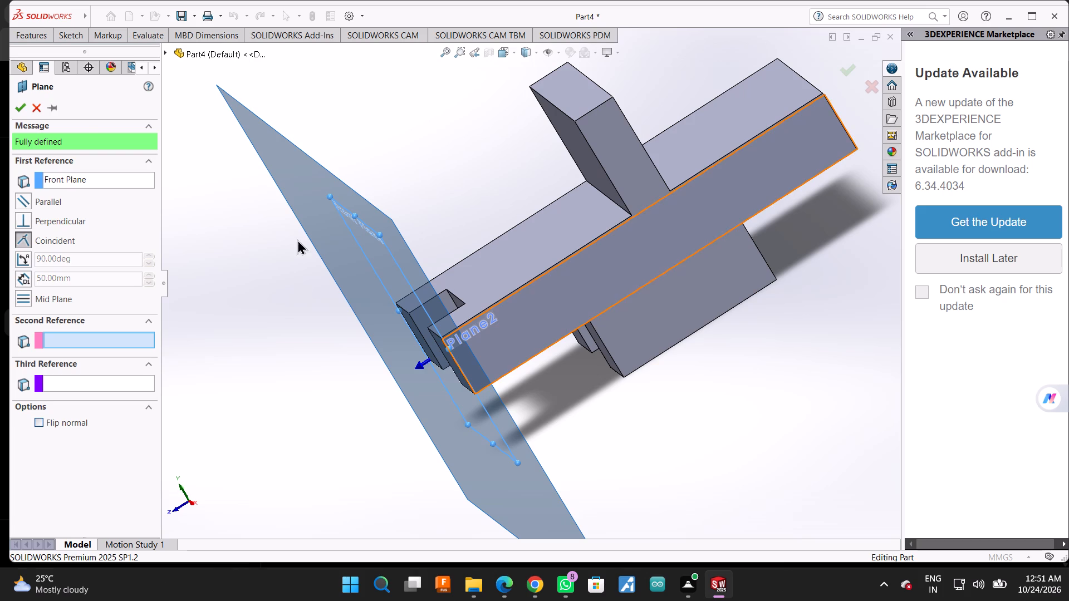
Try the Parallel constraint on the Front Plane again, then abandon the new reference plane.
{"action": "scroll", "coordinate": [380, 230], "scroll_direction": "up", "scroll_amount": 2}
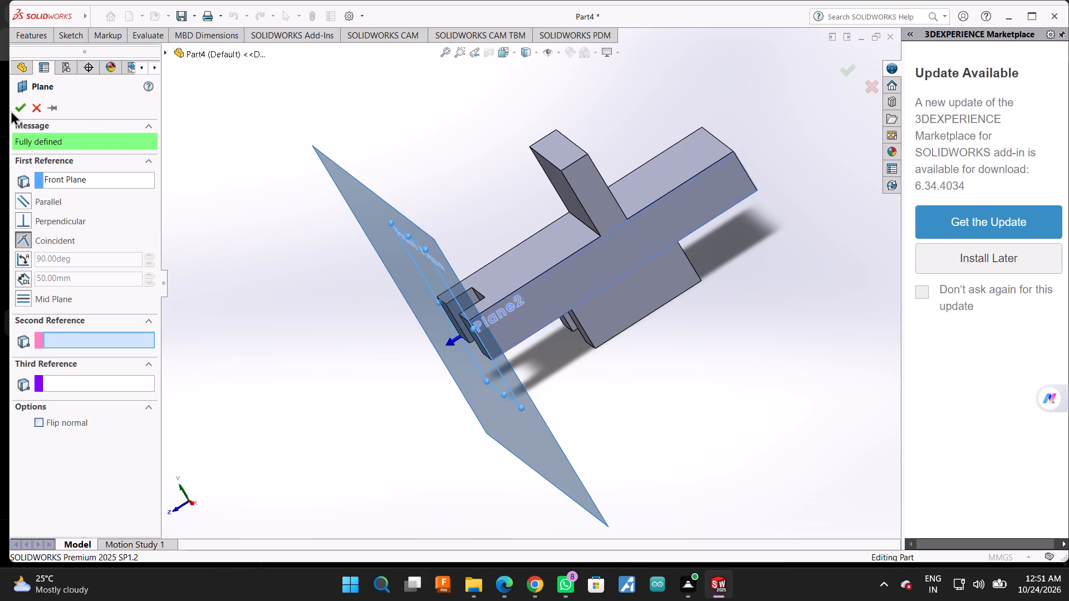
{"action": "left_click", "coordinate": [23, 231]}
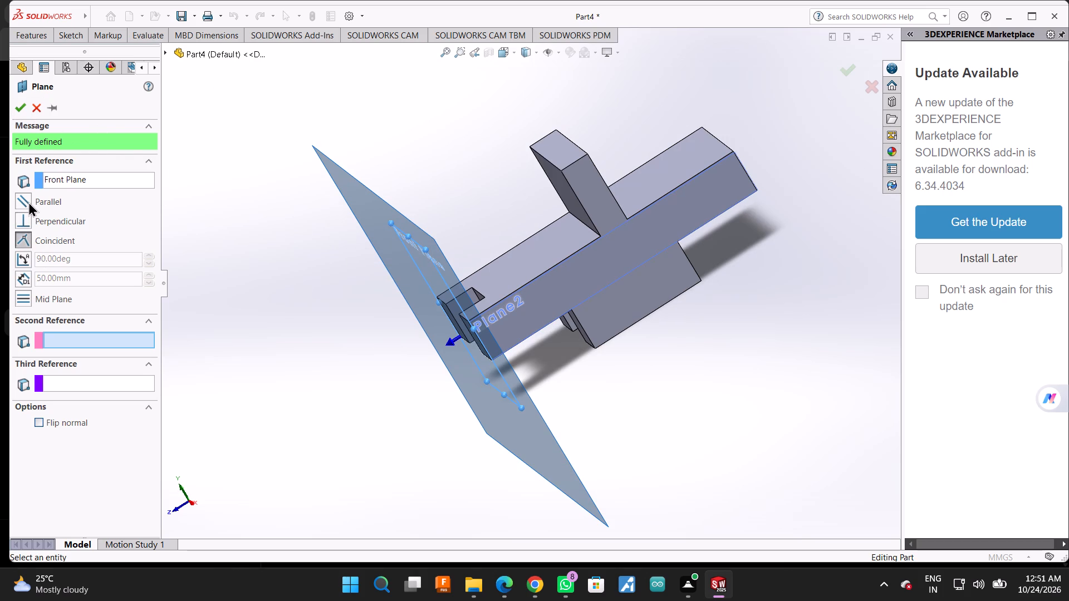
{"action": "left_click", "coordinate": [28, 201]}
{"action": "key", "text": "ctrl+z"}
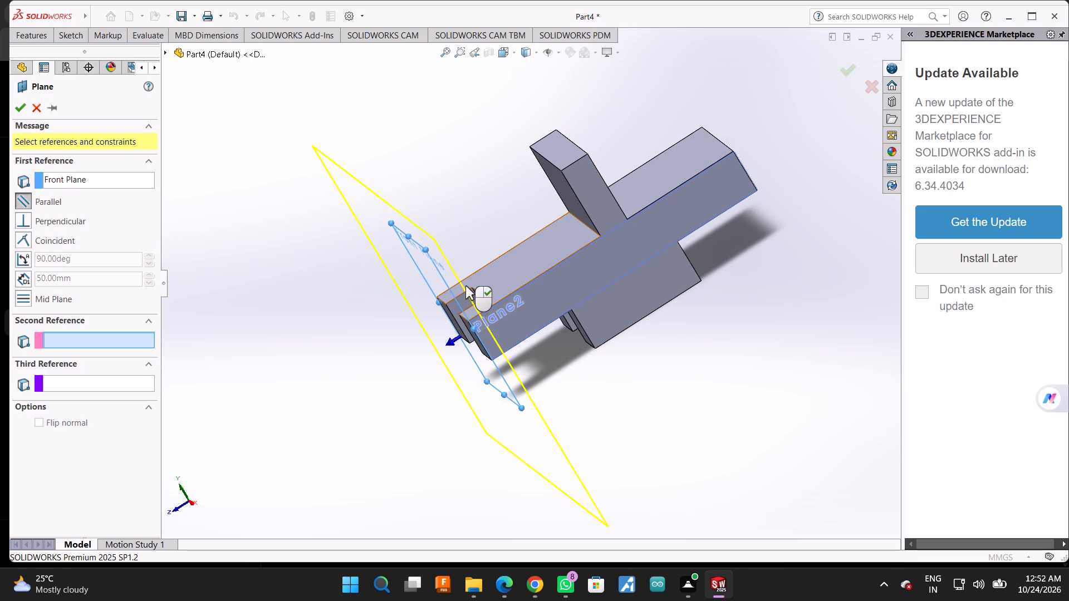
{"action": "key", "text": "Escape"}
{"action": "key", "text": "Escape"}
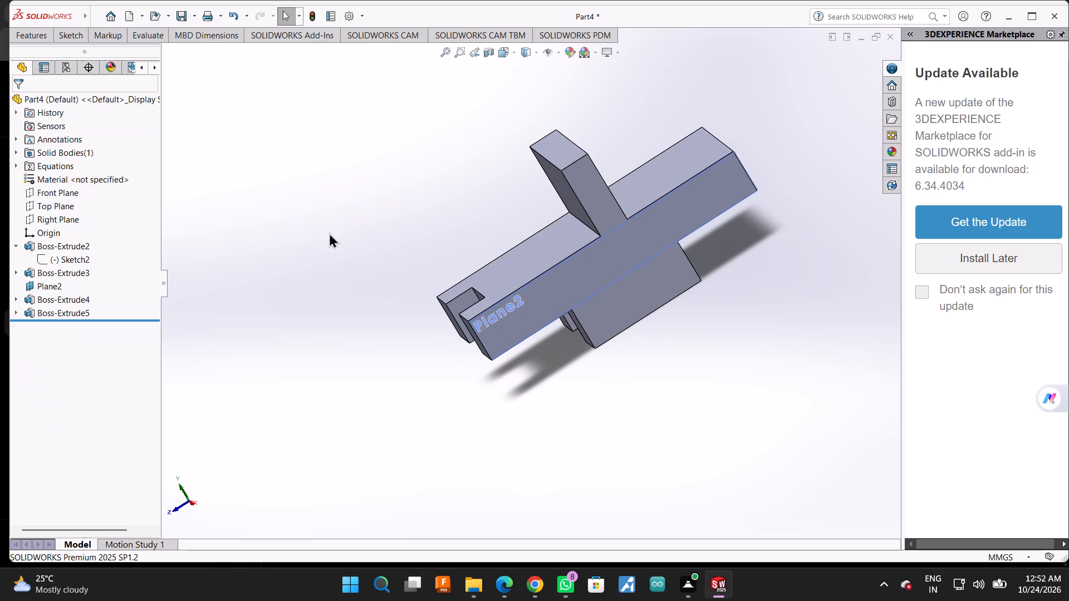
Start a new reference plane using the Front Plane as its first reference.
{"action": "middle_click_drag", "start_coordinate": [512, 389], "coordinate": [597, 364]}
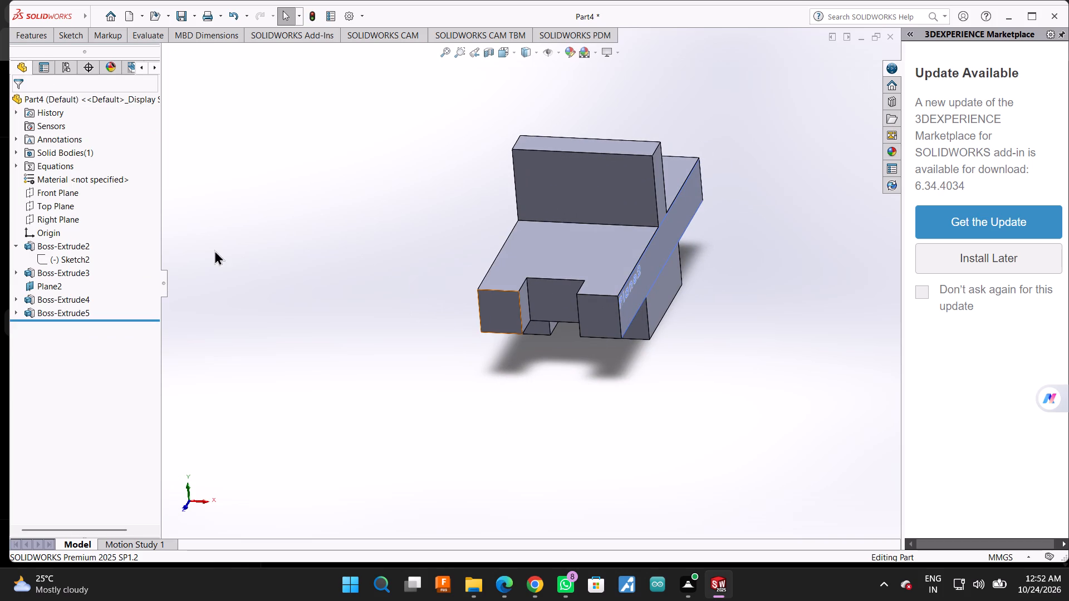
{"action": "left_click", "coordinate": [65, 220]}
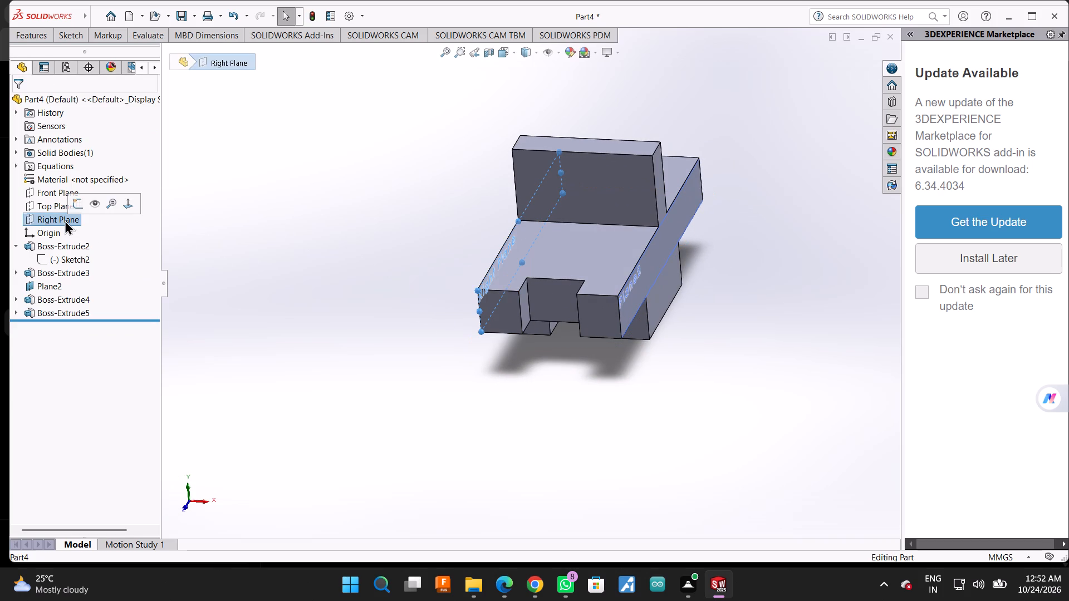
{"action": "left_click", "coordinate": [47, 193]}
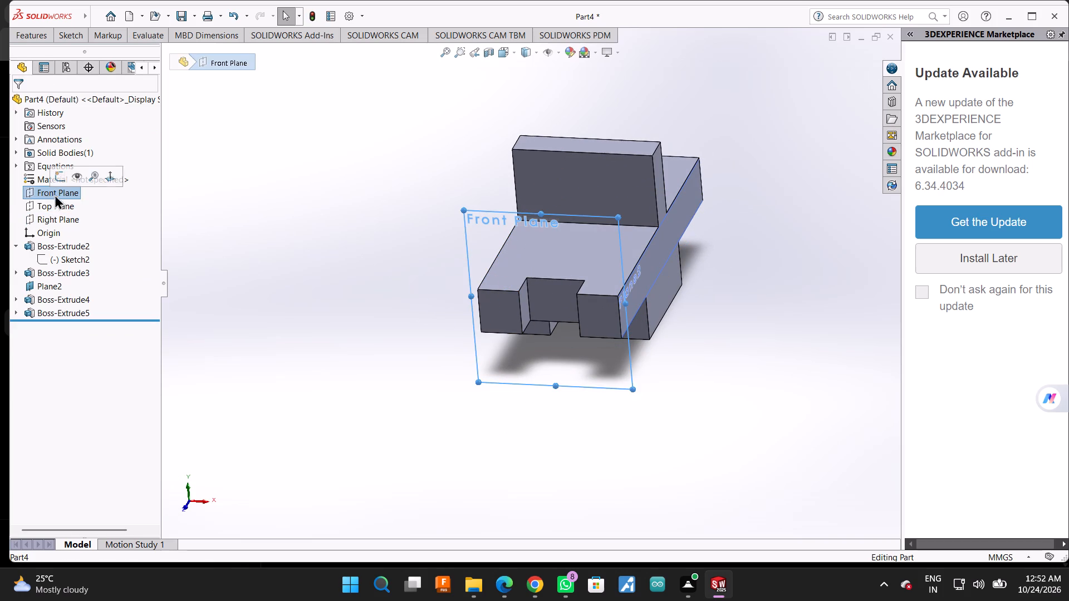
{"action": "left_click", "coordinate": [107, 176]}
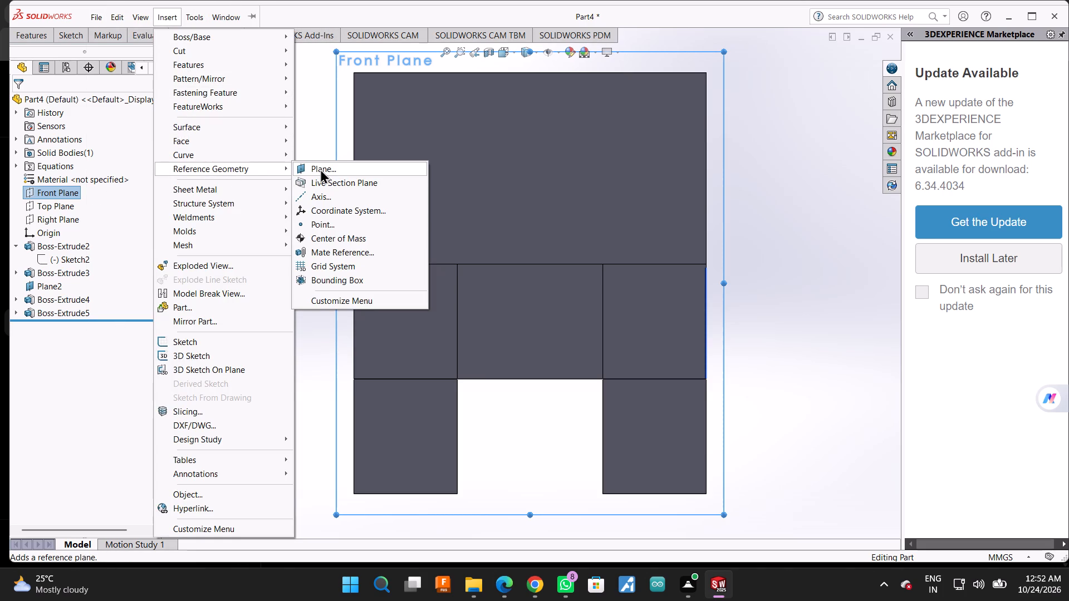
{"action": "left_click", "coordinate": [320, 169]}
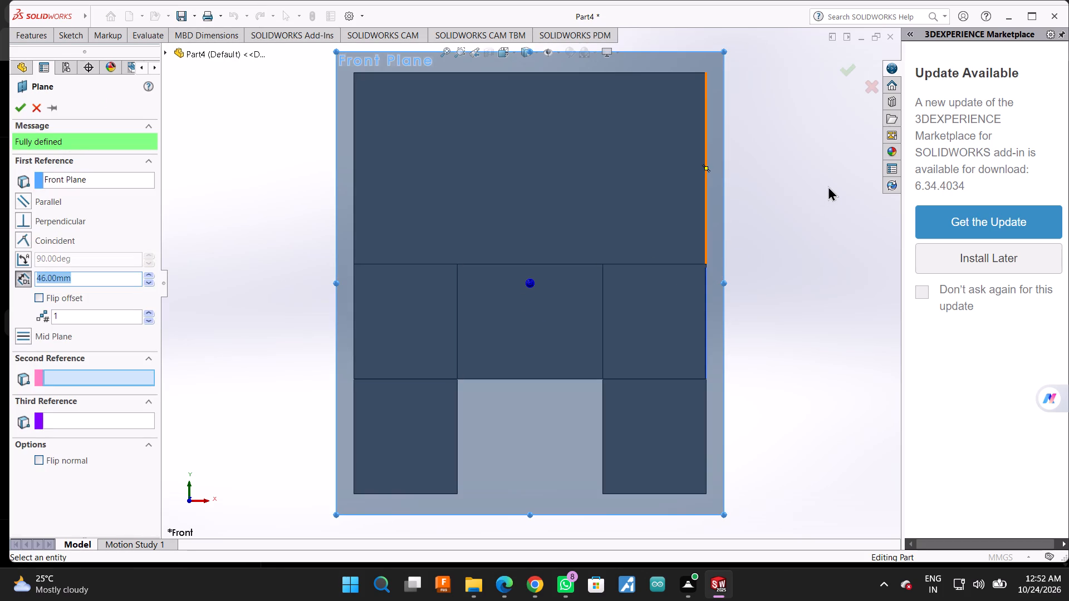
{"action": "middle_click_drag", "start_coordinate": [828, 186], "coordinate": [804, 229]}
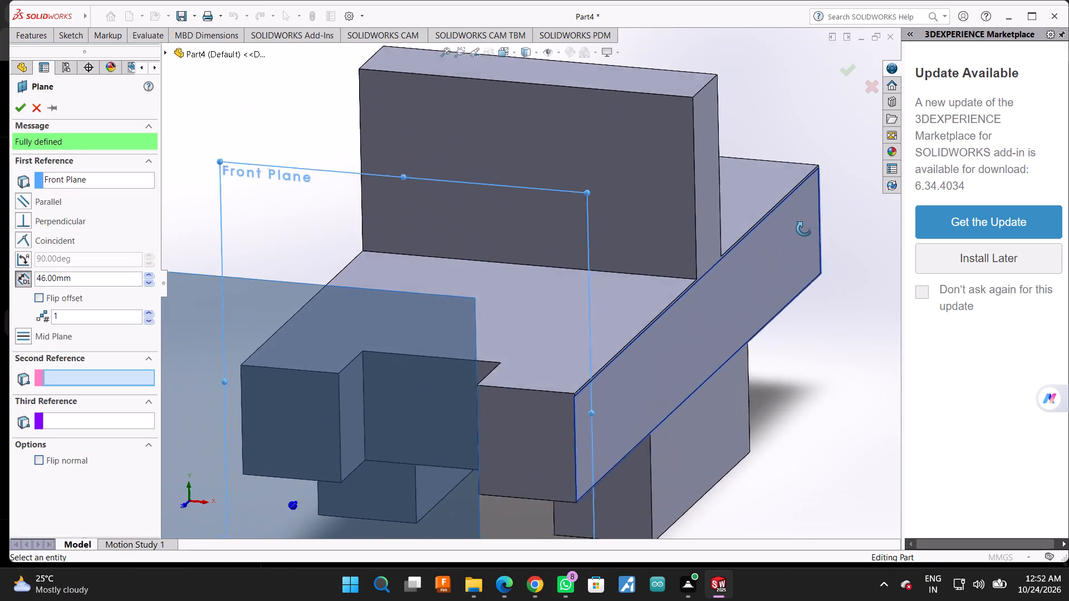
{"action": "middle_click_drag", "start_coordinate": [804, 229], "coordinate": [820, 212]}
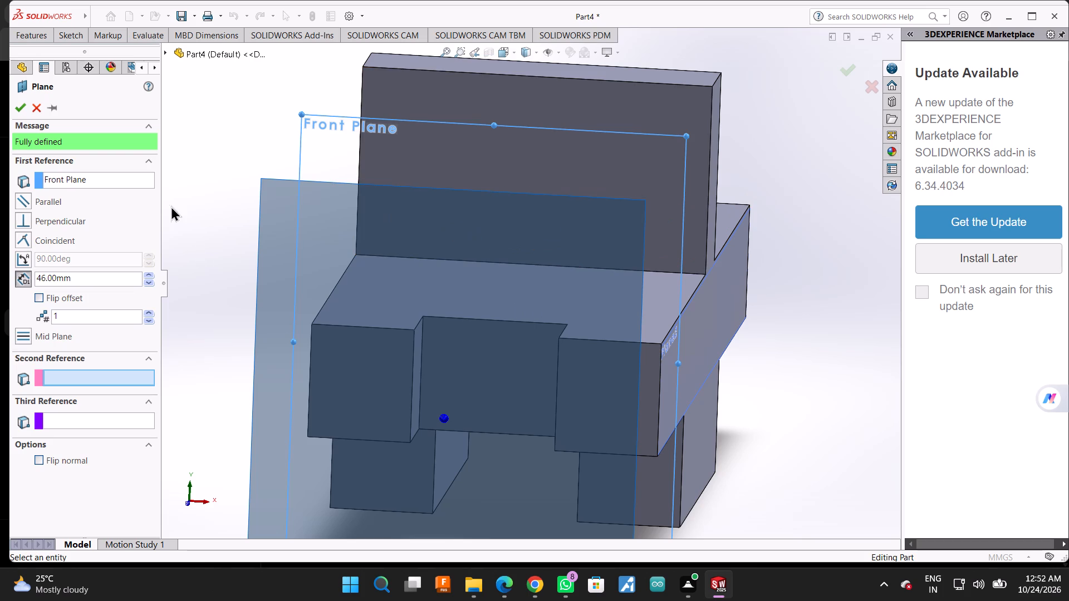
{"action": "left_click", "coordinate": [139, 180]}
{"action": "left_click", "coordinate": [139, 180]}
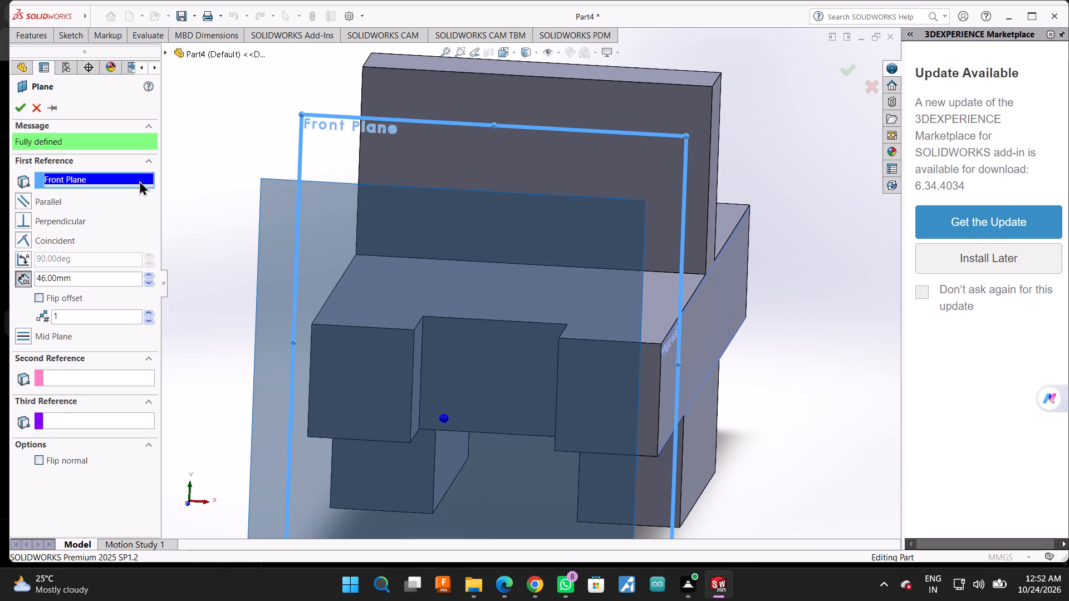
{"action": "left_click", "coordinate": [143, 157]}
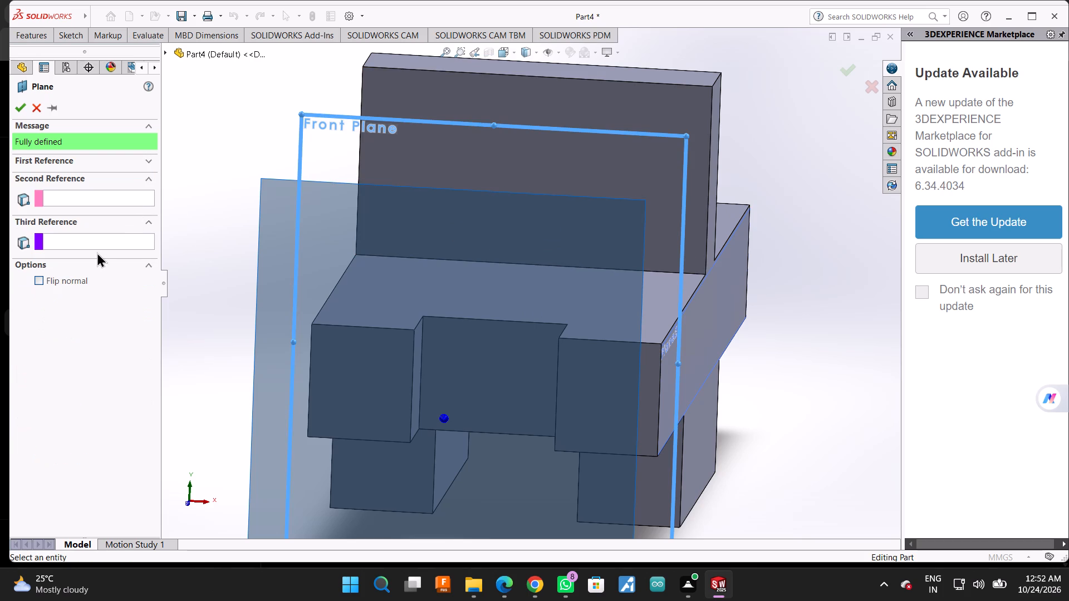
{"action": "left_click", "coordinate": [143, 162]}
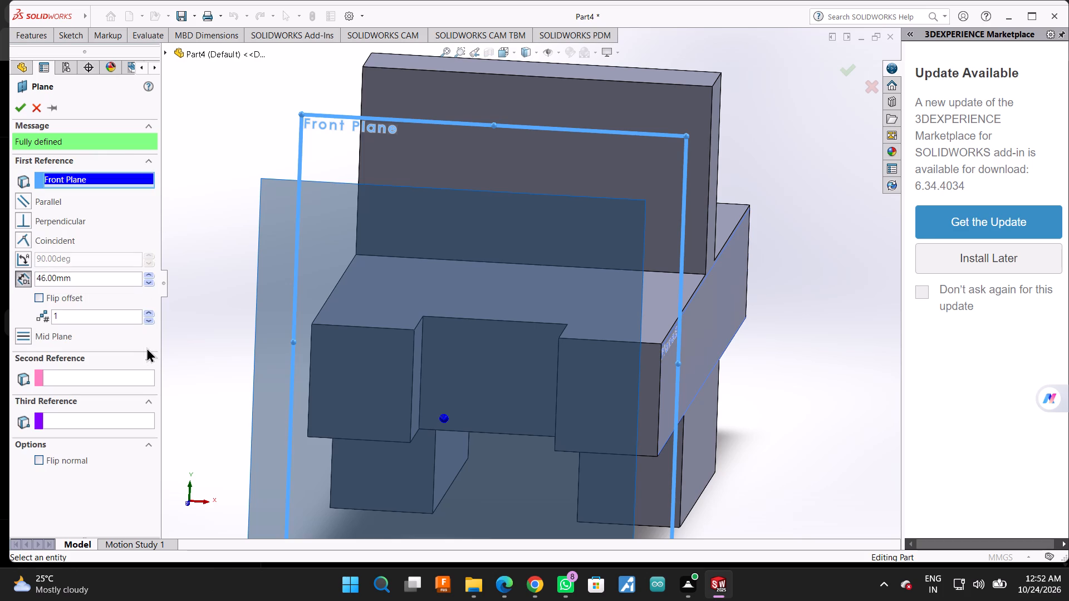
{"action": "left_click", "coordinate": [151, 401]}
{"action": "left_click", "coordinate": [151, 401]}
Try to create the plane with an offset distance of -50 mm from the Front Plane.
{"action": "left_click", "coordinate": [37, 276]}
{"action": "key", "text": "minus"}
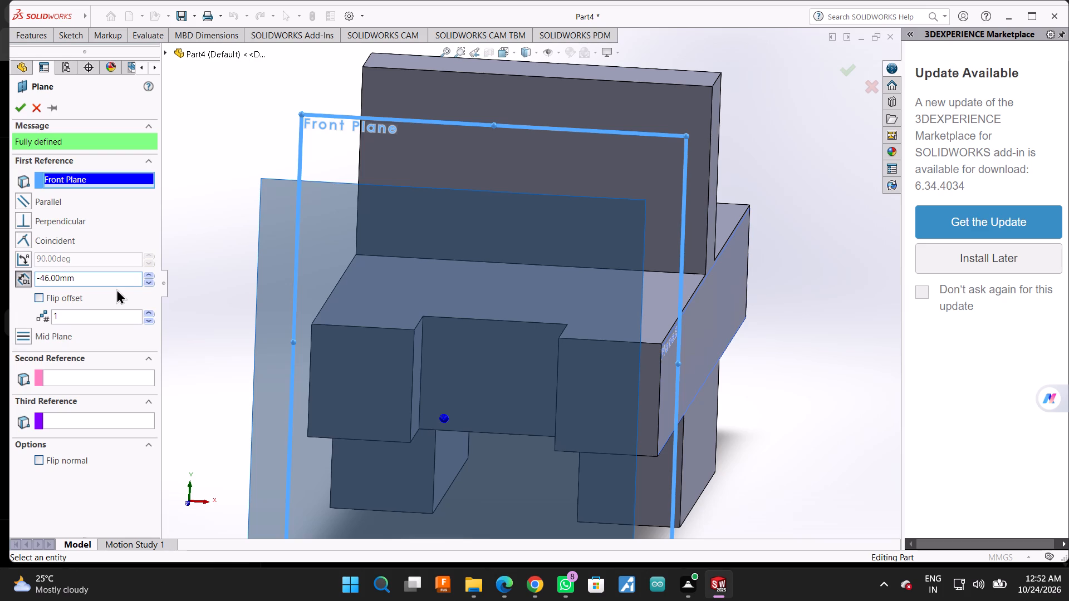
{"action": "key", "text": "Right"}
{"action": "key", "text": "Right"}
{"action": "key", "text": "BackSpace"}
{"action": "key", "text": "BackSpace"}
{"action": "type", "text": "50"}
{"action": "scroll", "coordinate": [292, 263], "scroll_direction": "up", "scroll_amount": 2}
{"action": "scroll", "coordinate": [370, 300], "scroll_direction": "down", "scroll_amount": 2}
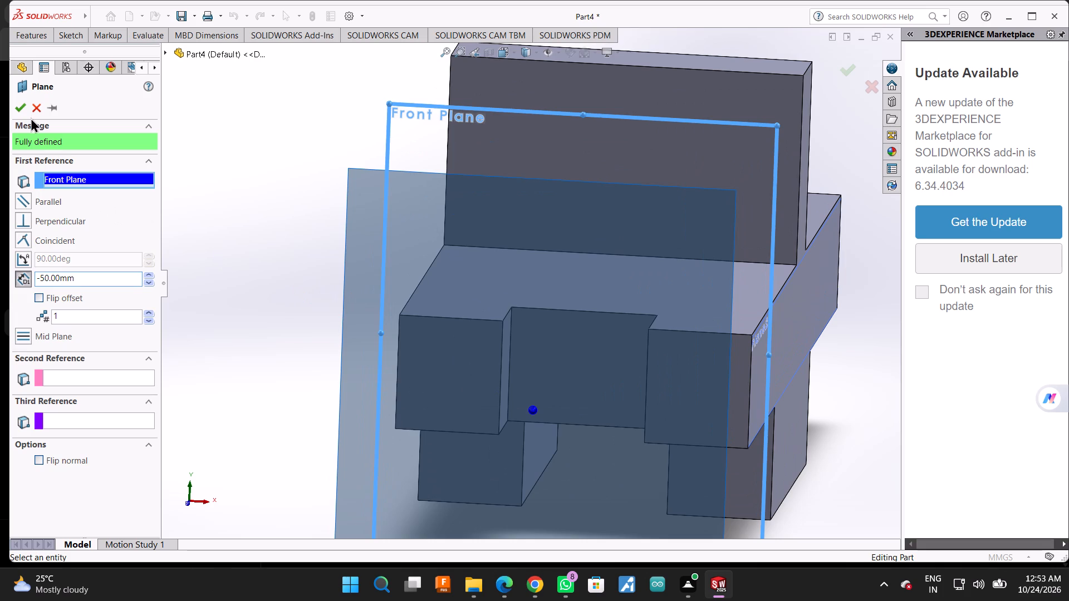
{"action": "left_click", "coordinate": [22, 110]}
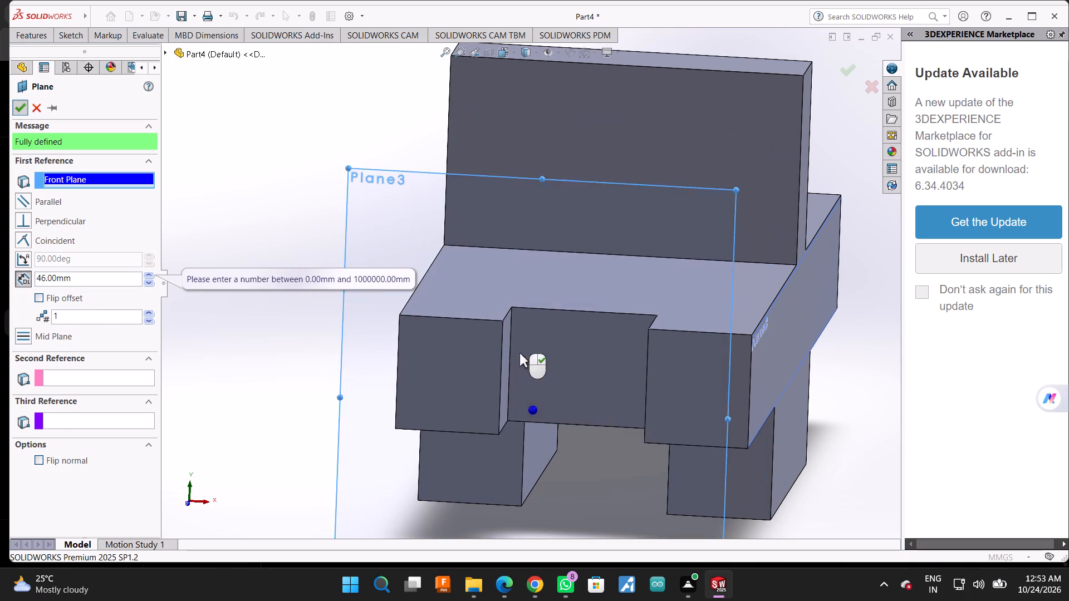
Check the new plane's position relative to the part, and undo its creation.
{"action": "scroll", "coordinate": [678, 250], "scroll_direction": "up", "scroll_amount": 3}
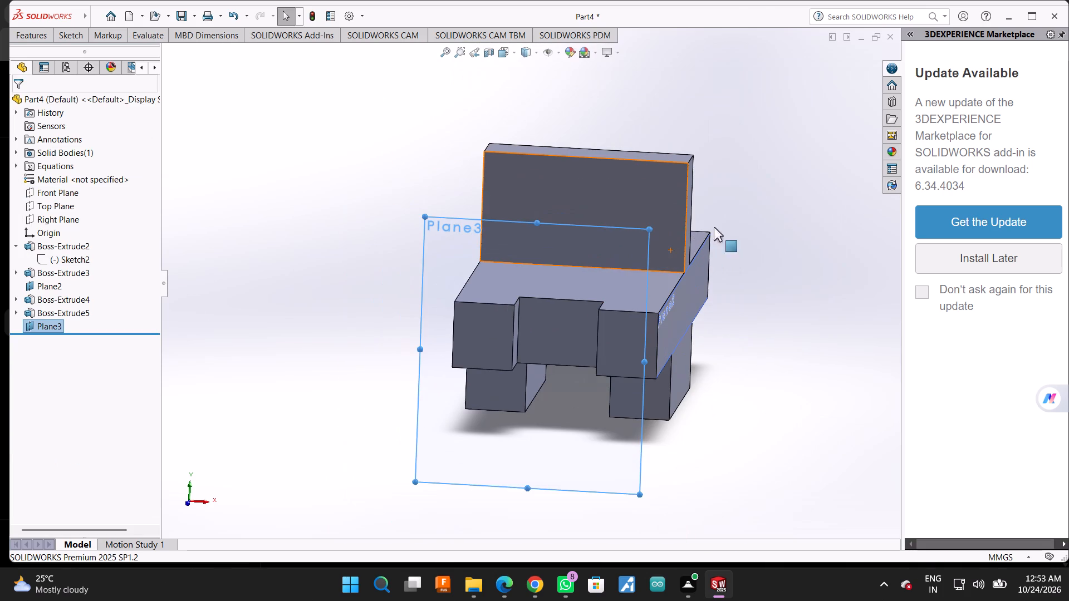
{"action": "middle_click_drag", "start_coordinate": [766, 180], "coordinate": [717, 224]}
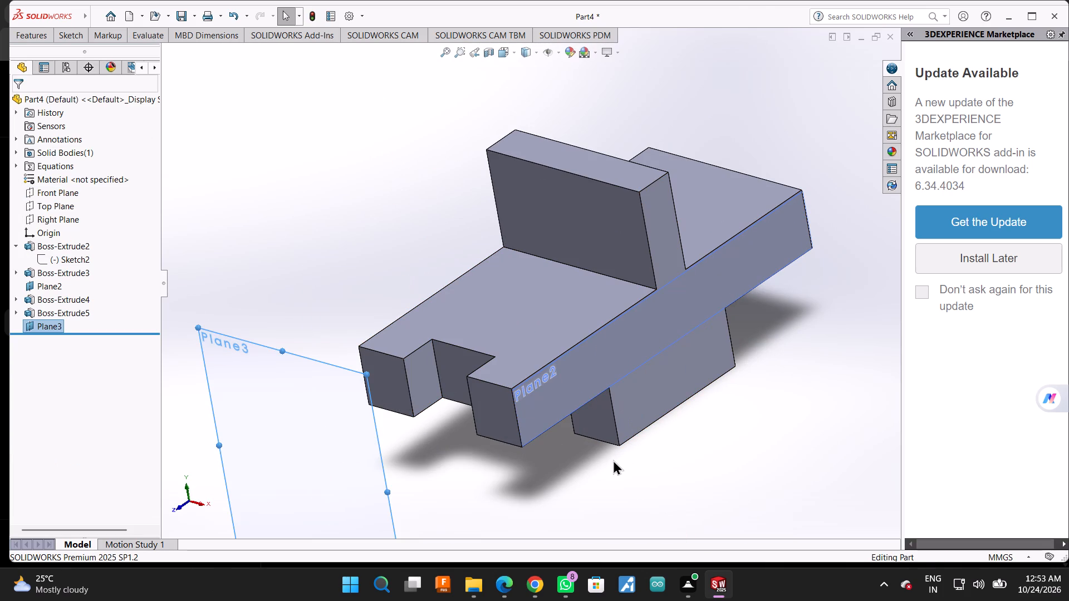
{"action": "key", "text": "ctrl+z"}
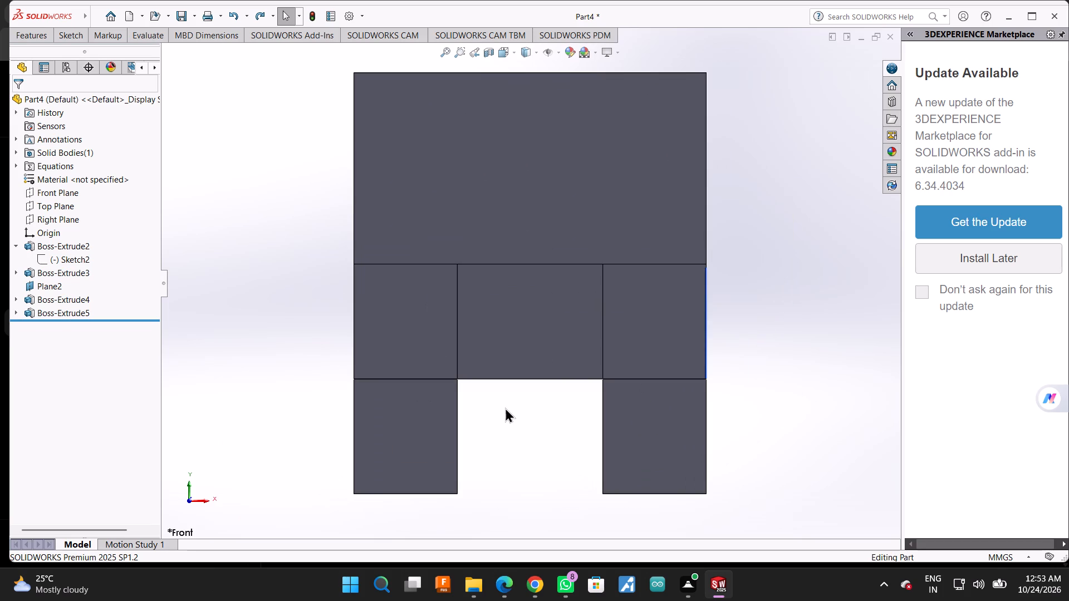
Examine the part and the Front Plane from the front, the back and at an angle.
{"action": "scroll", "coordinate": [503, 426], "scroll_direction": "up", "scroll_amount": 2}
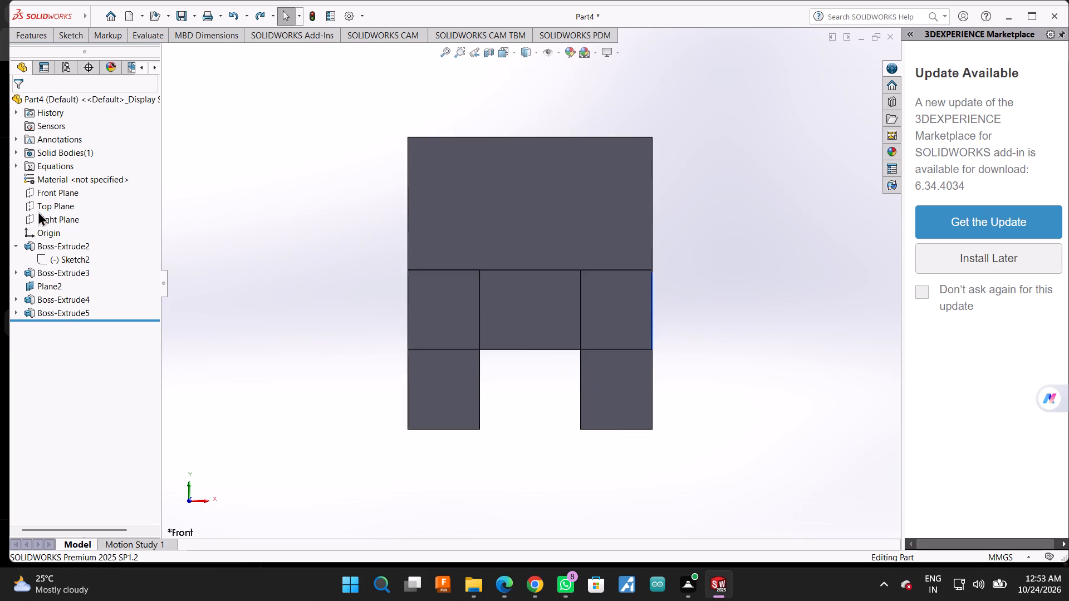
{"action": "left_click", "coordinate": [57, 198]}
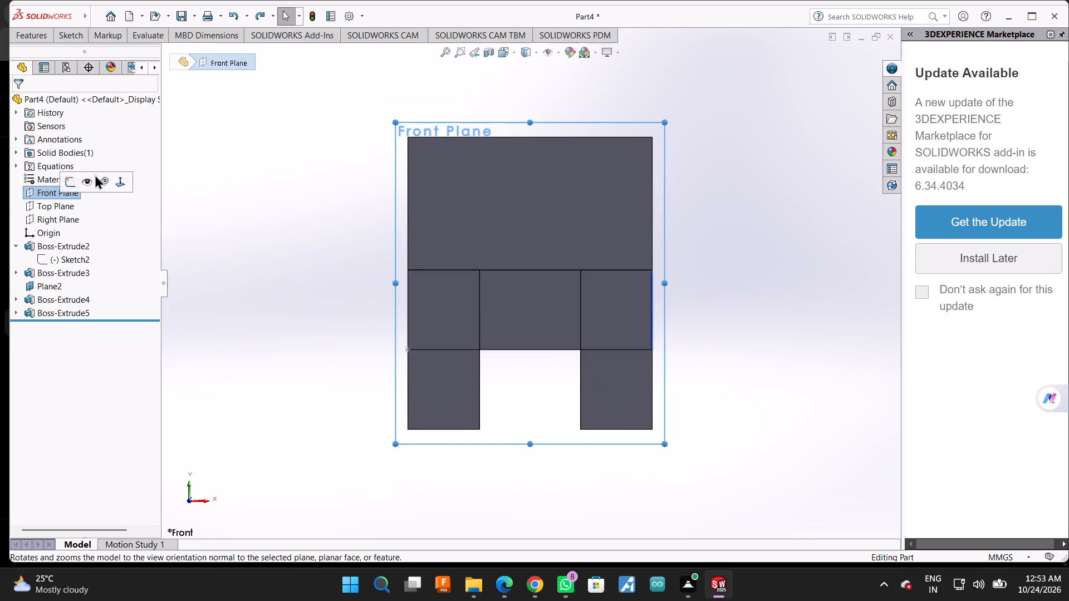
{"action": "left_click", "coordinate": [120, 177]}
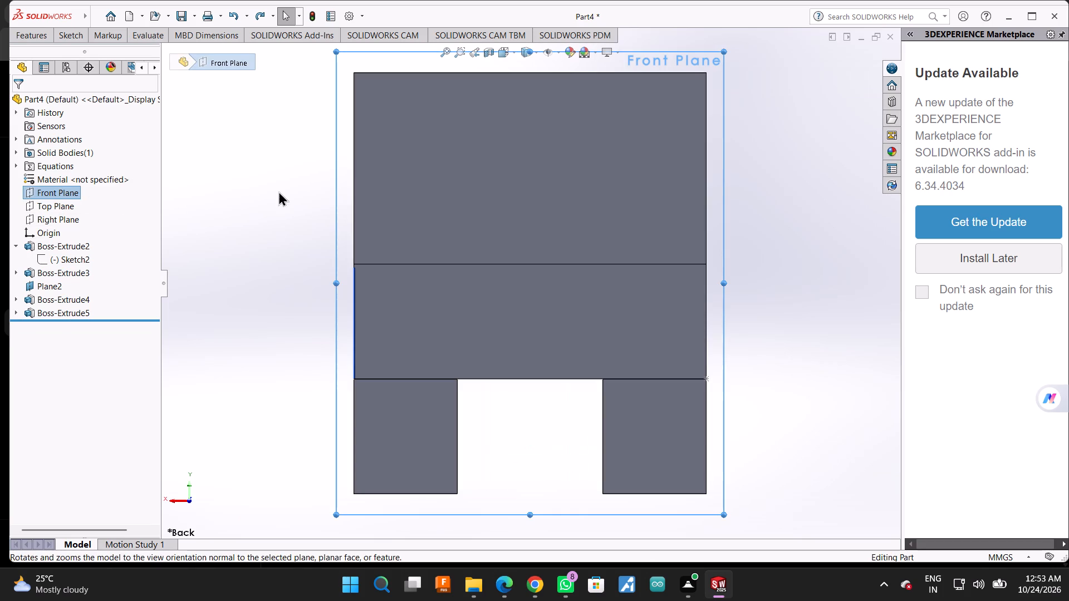
{"action": "scroll", "coordinate": [357, 225], "scroll_direction": "up", "scroll_amount": 1}
{"action": "middle_click_drag", "start_coordinate": [707, 101], "coordinate": [709, 124]}
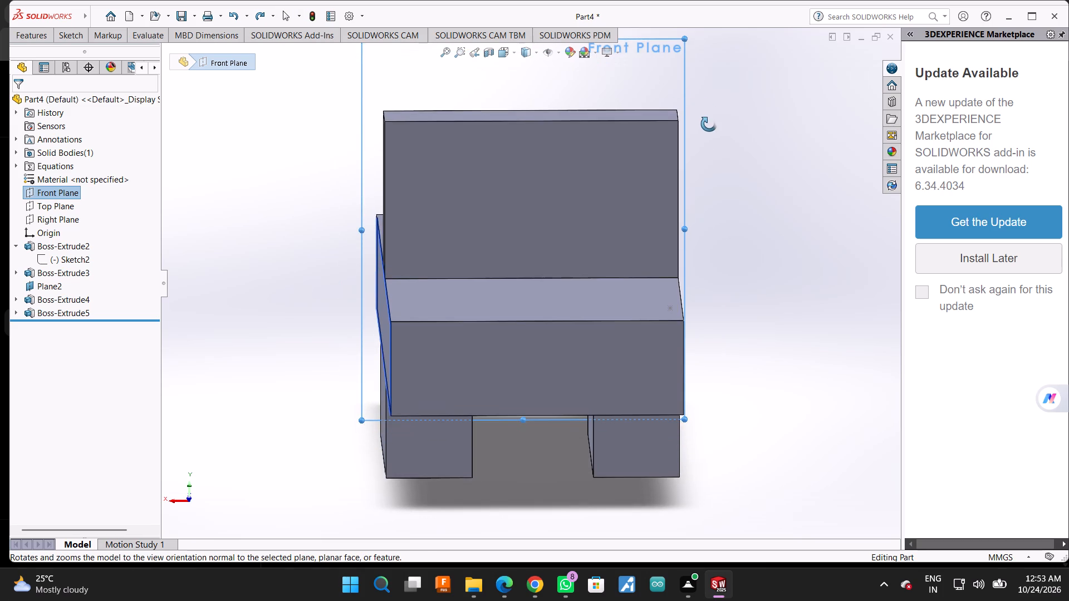
{"action": "middle_click_drag", "start_coordinate": [709, 124], "coordinate": [686, 147]}
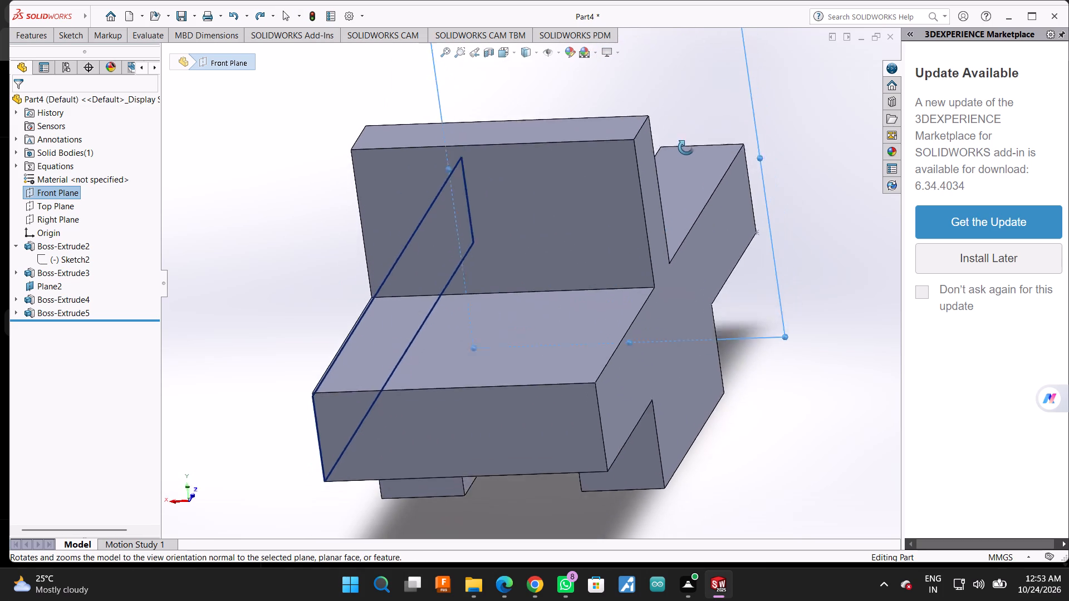
{"action": "middle_click_drag", "start_coordinate": [686, 147], "coordinate": [710, 117]}
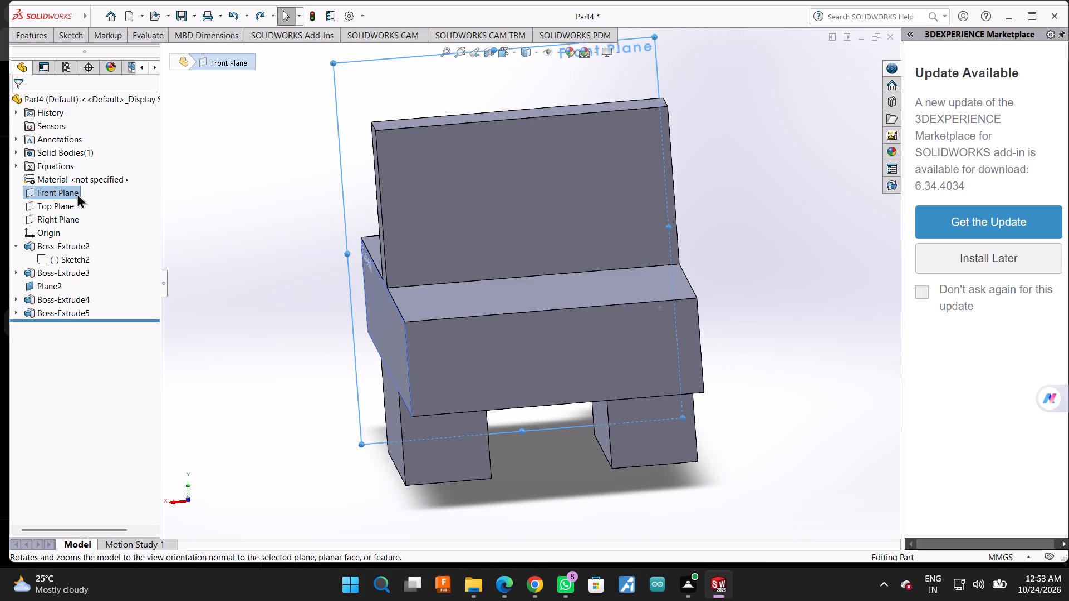
{"action": "left_click", "coordinate": [77, 193]}
{"action": "left_click", "coordinate": [94, 188]}
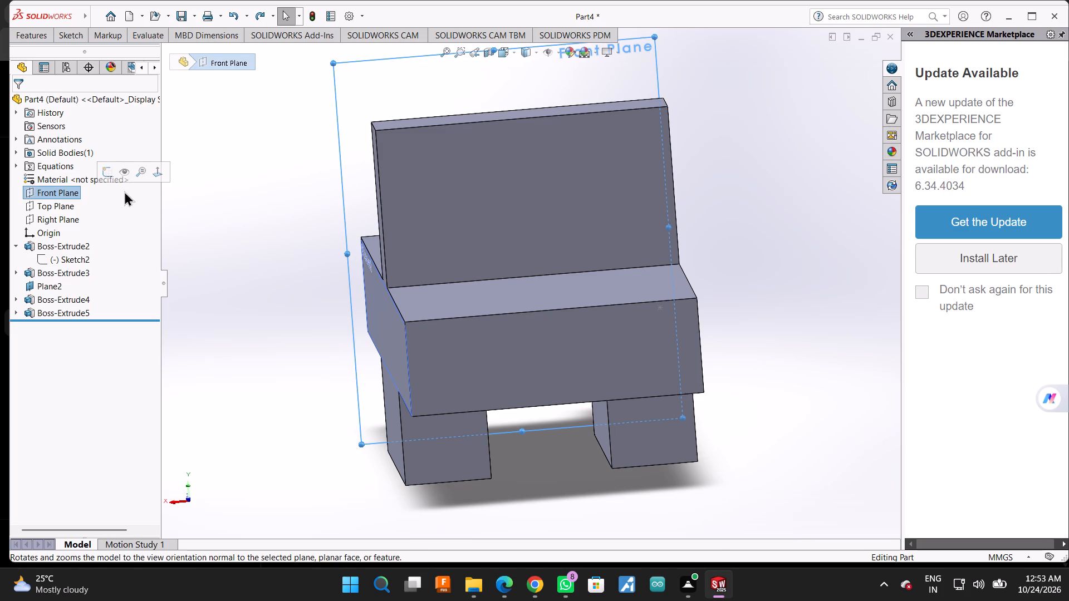
{"action": "left_click", "coordinate": [155, 168]}
{"action": "scroll", "coordinate": [379, 255], "scroll_direction": "up", "scroll_amount": 2}
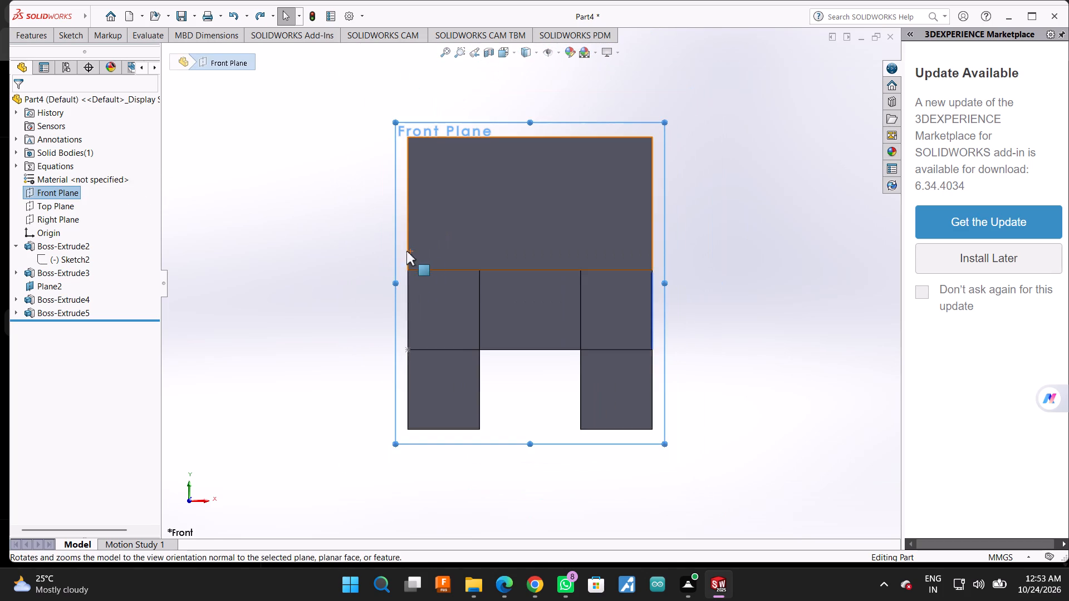
{"action": "scroll", "coordinate": [419, 249], "scroll_direction": "down", "scroll_amount": 1}
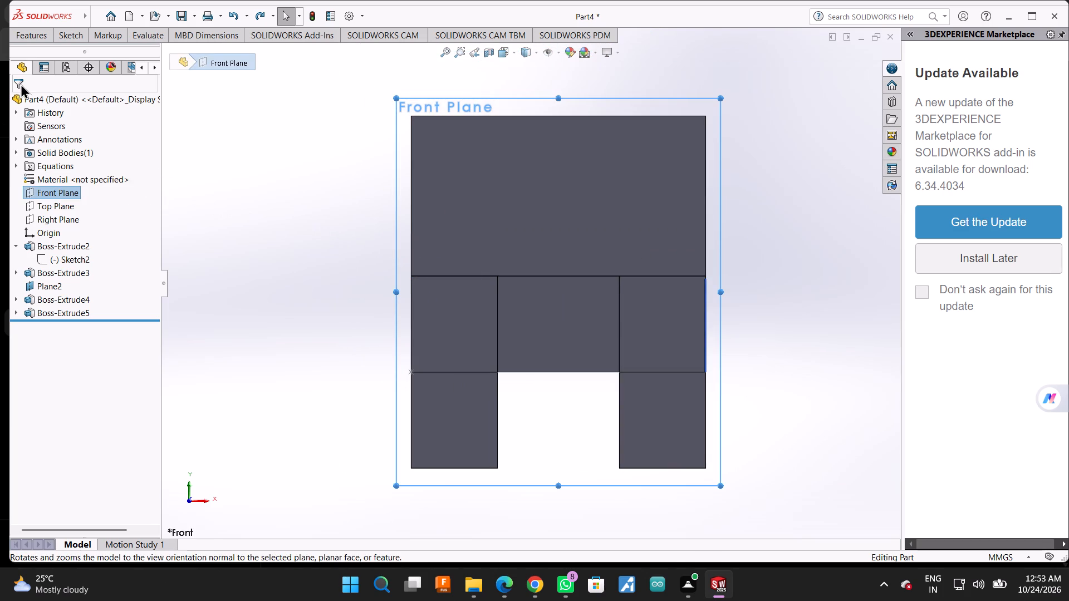
Start a new reference plane with the Front Plane as its first reference.
{"action": "left_click", "coordinate": [35, 35]}
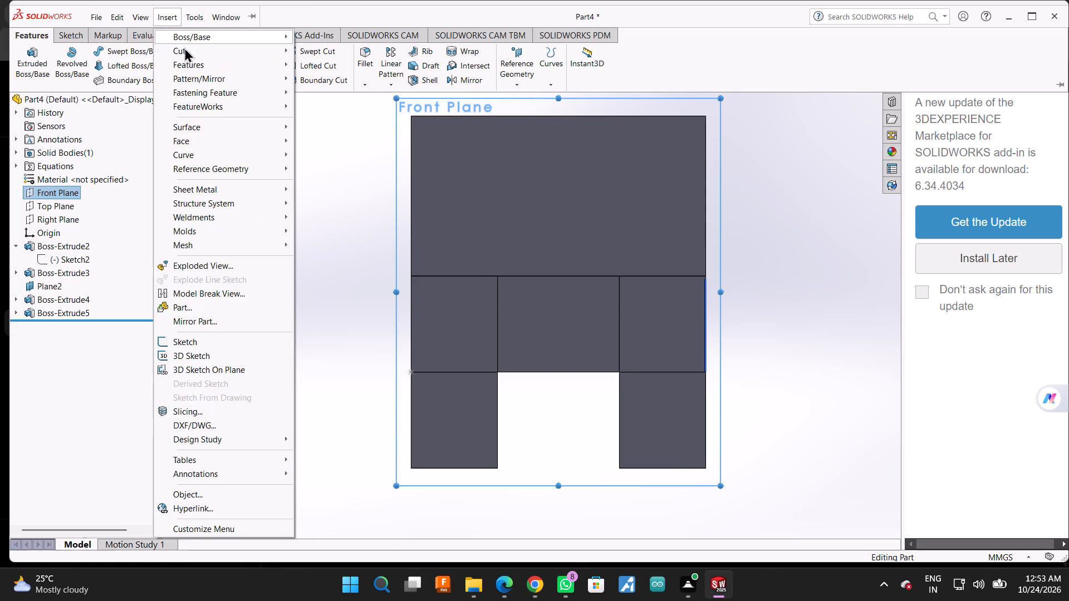
{"action": "left_click", "coordinate": [238, 174]}
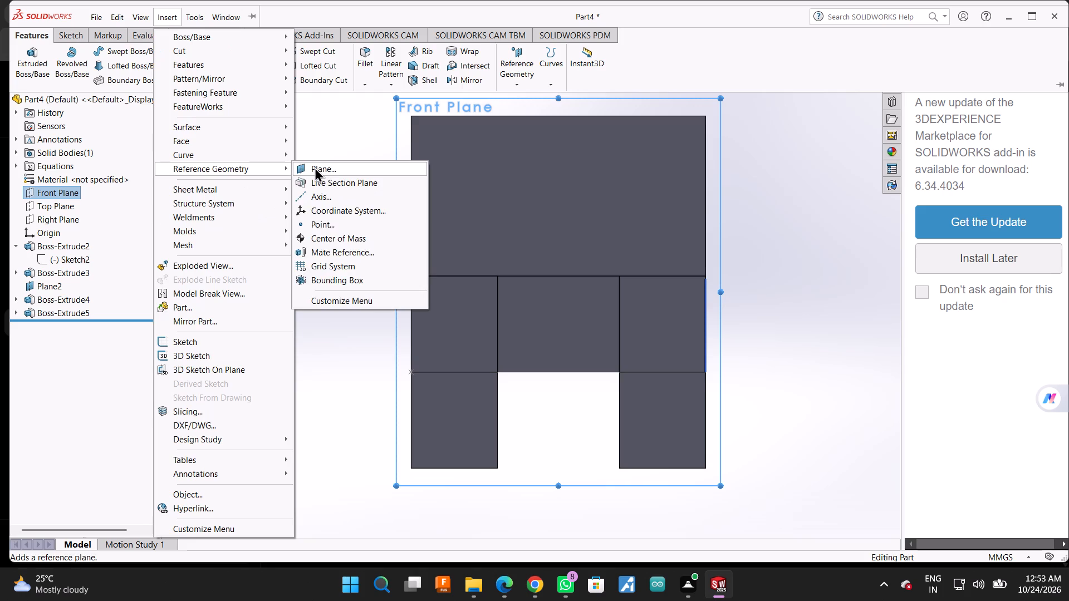
{"action": "left_click", "coordinate": [315, 167]}
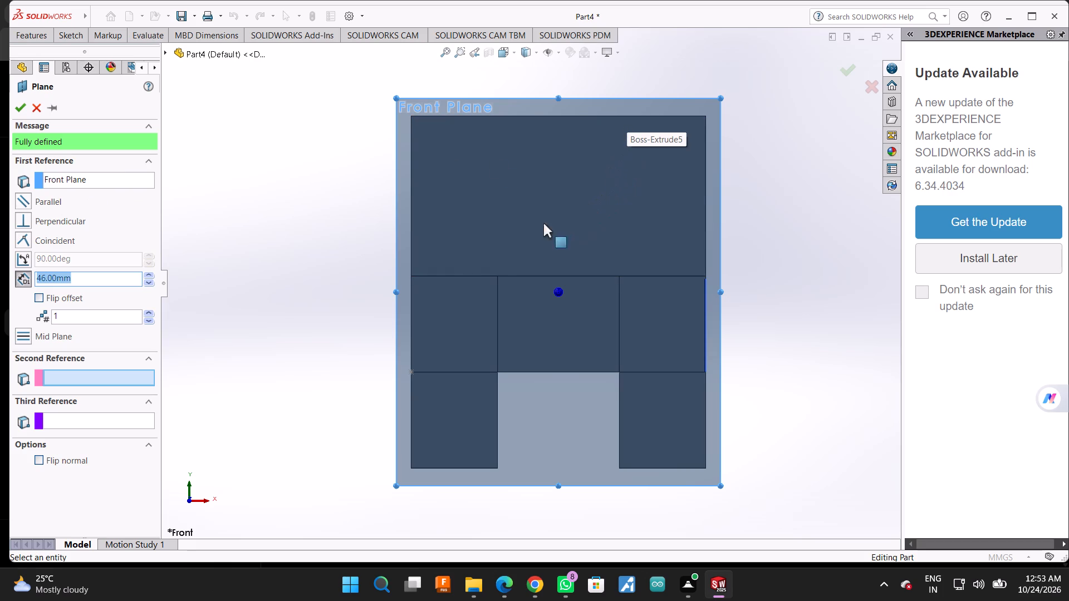
{"action": "middle_click_drag", "start_coordinate": [781, 145], "coordinate": [746, 190]}
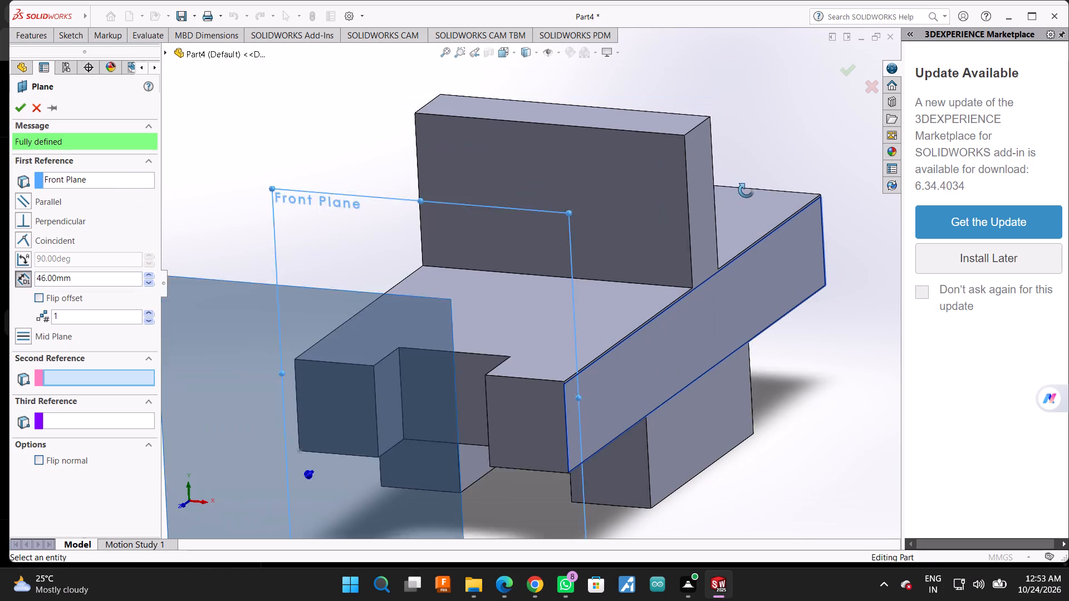
{"action": "middle_click_drag", "start_coordinate": [746, 190], "coordinate": [741, 195]}
{"action": "scroll", "coordinate": [747, 196], "scroll_direction": "up", "scroll_amount": 2}
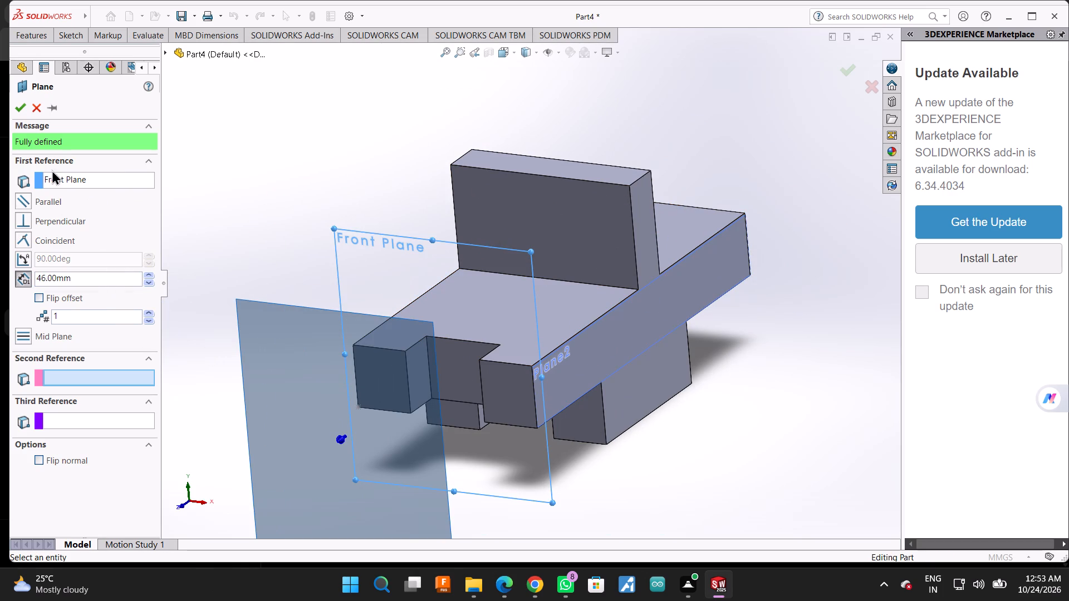
{"action": "key", "text": "space"}
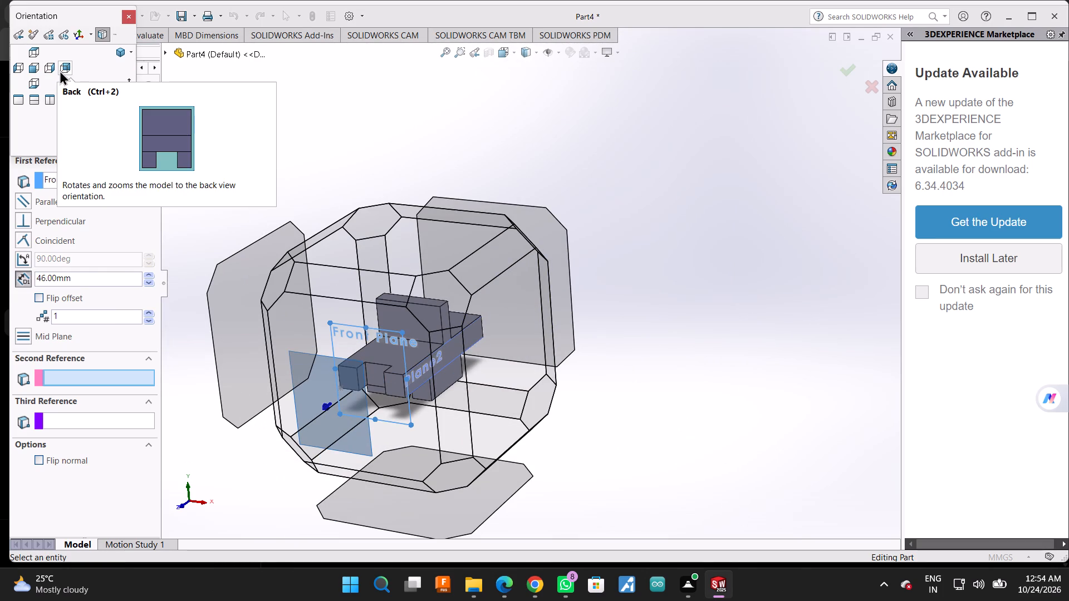
{"action": "left_click", "coordinate": [396, 142]}
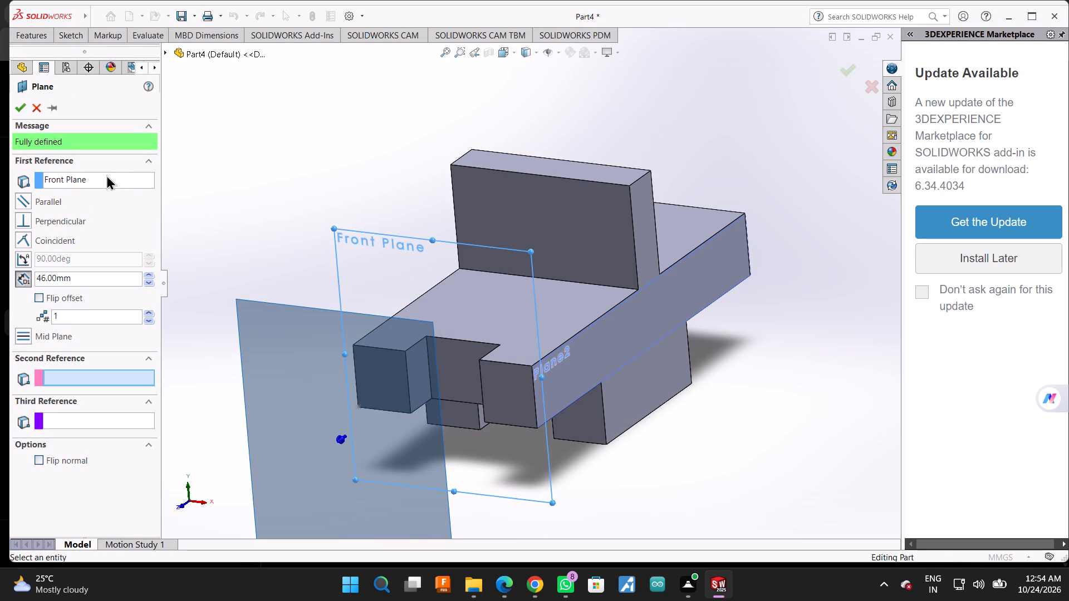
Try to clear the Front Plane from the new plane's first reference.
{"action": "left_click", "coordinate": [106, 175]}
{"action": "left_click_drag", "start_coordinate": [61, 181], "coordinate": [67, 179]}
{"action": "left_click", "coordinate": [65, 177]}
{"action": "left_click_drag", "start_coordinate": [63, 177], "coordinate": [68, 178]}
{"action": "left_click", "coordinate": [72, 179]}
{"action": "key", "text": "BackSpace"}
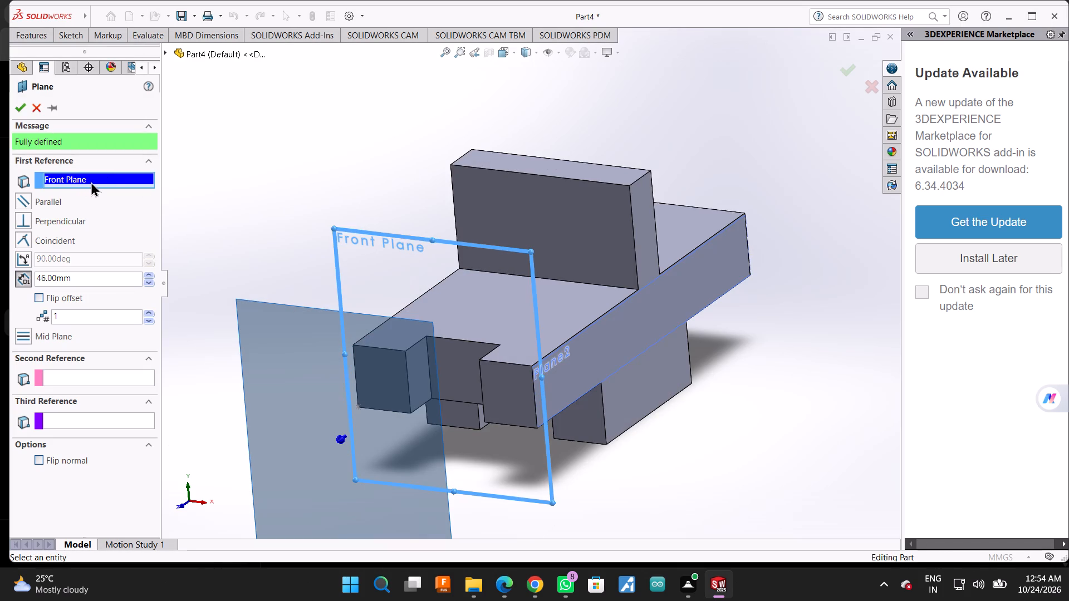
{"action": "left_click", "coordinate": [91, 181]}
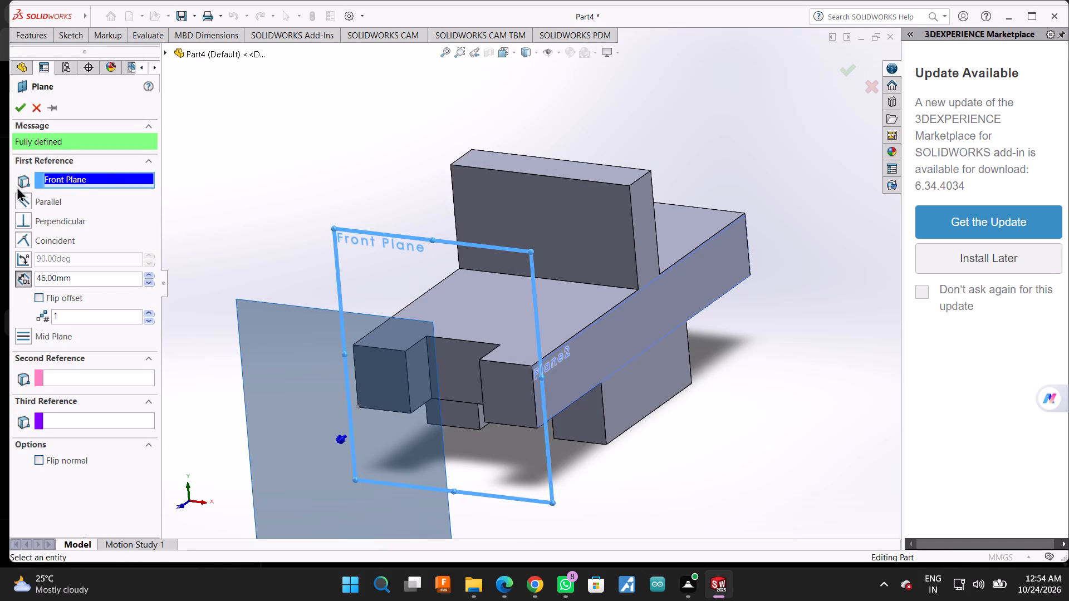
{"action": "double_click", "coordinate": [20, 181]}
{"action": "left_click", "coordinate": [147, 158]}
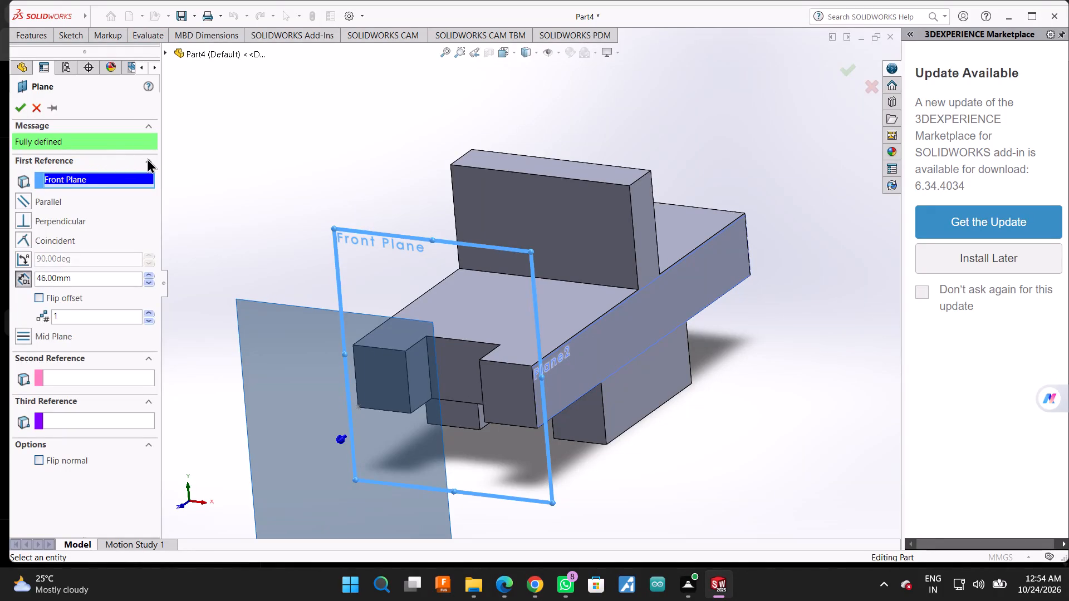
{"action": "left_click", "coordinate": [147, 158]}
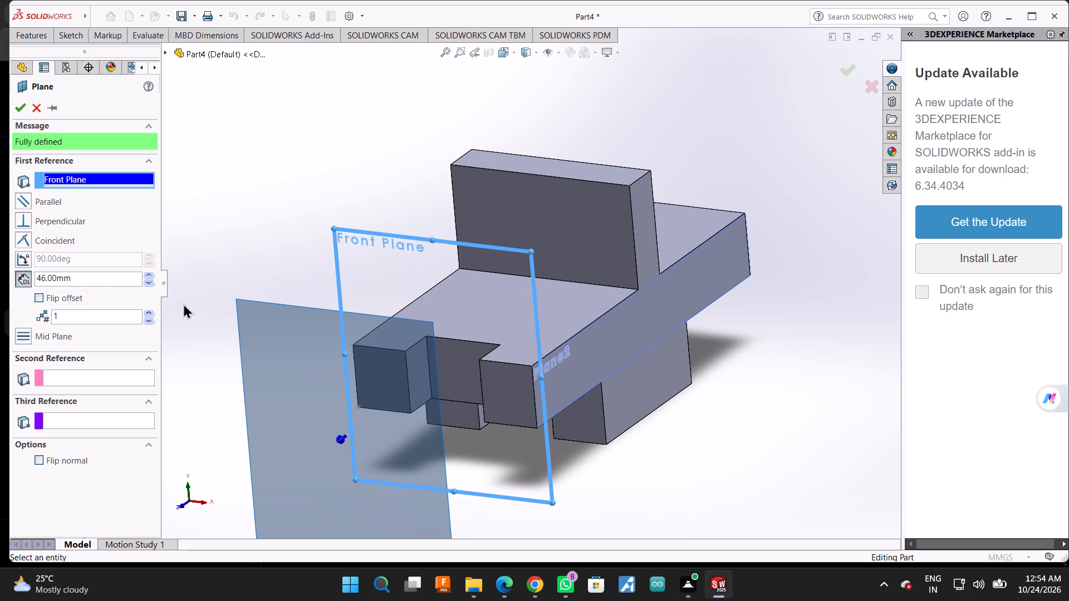
Flip the offset towards the part, set the distance to 50 mm and create the plane.
{"action": "left_click", "coordinate": [37, 292]}
{"action": "left_click", "coordinate": [37, 295]}
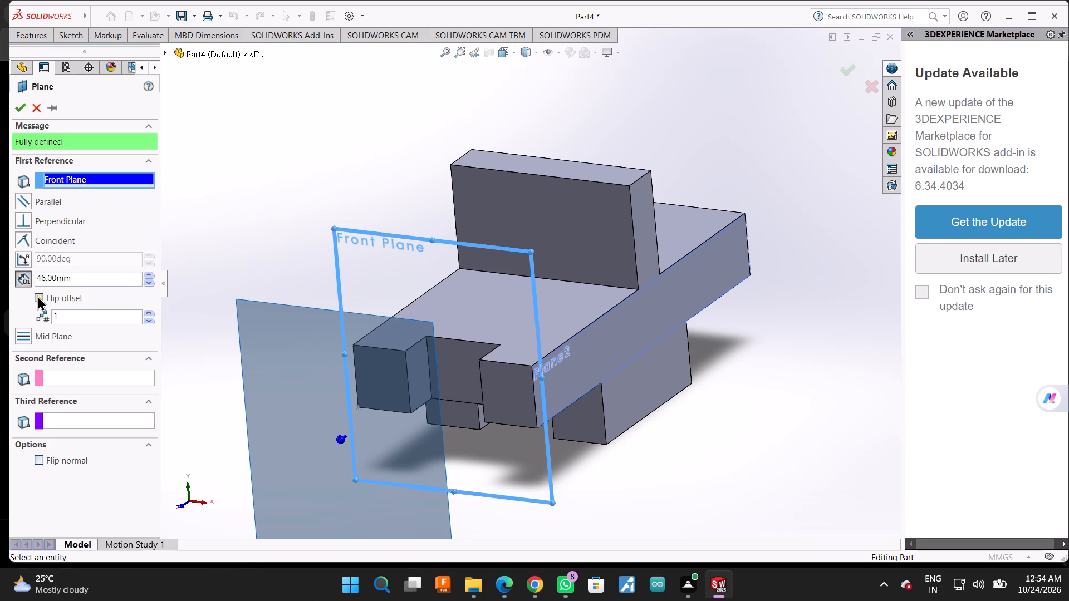
{"action": "left_click", "coordinate": [37, 295]}
{"action": "left_click", "coordinate": [37, 295]}
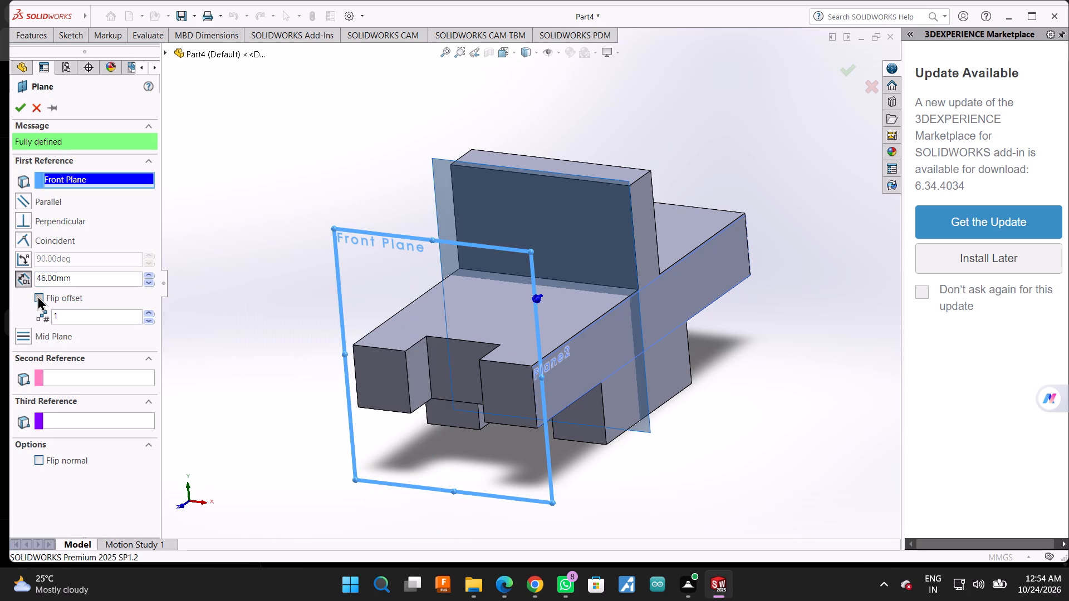
{"action": "left_click", "coordinate": [37, 295]}
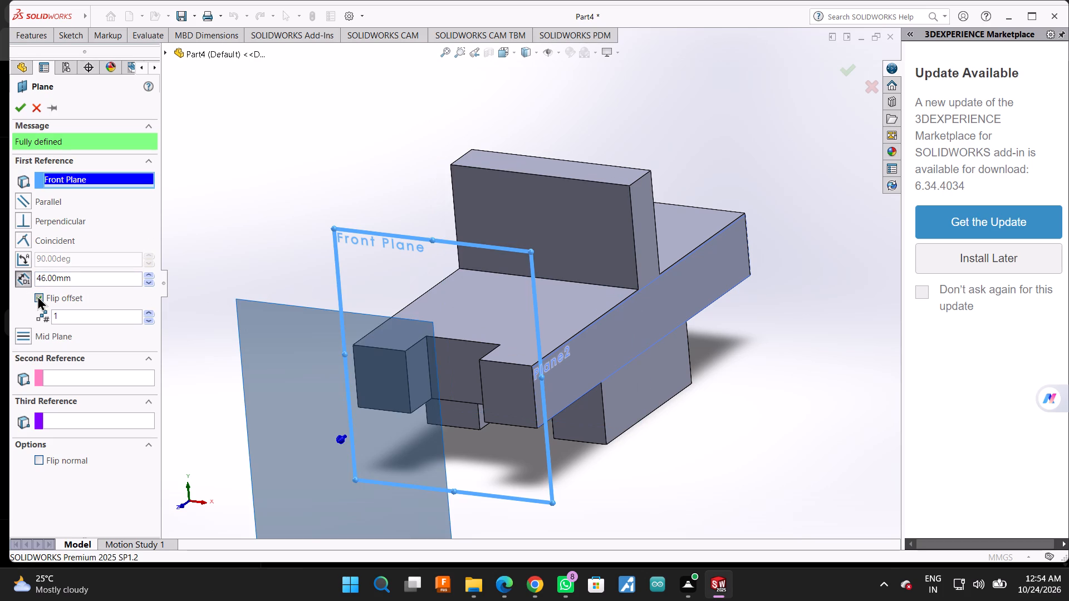
{"action": "left_click", "coordinate": [37, 295]}
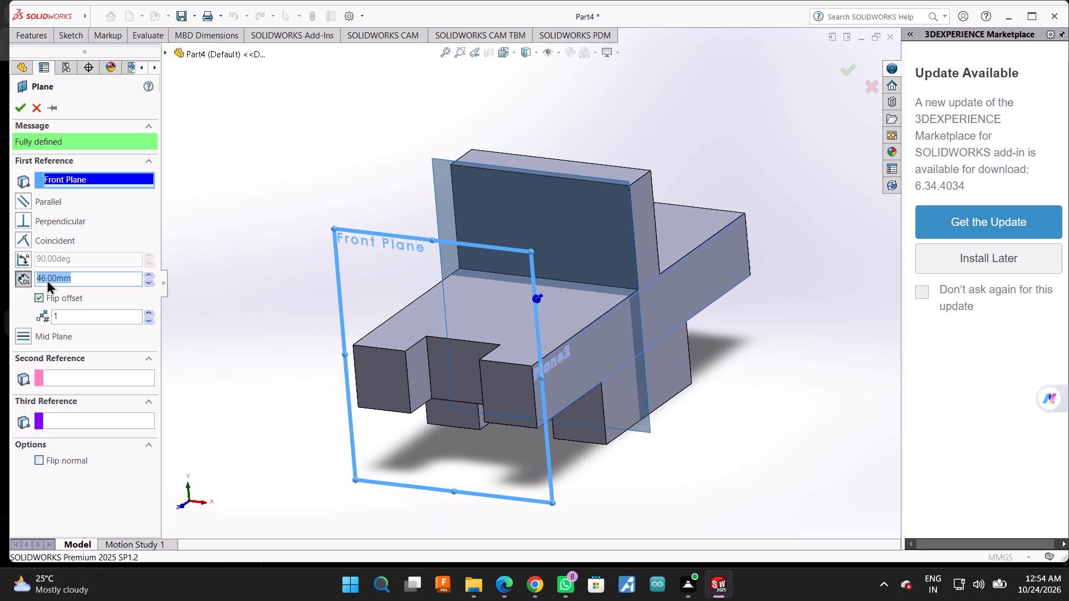
{"action": "left_click", "coordinate": [42, 278]}
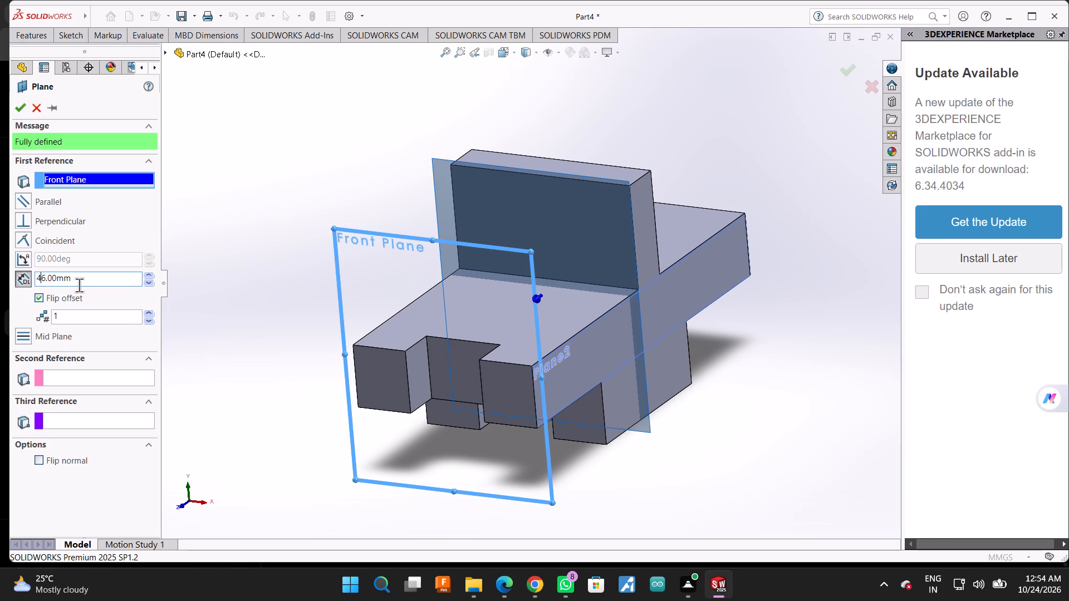
{"action": "key", "text": "Right"}
{"action": "key", "text": "BackSpace"}
{"action": "key", "text": "BackSpace"}
{"action": "type", "text": "50"}
{"action": "left_click", "coordinate": [24, 114]}
Examine the new plane's position against the front face of the upright block.
{"action": "scroll", "coordinate": [625, 200], "scroll_direction": "down", "scroll_amount": 1}
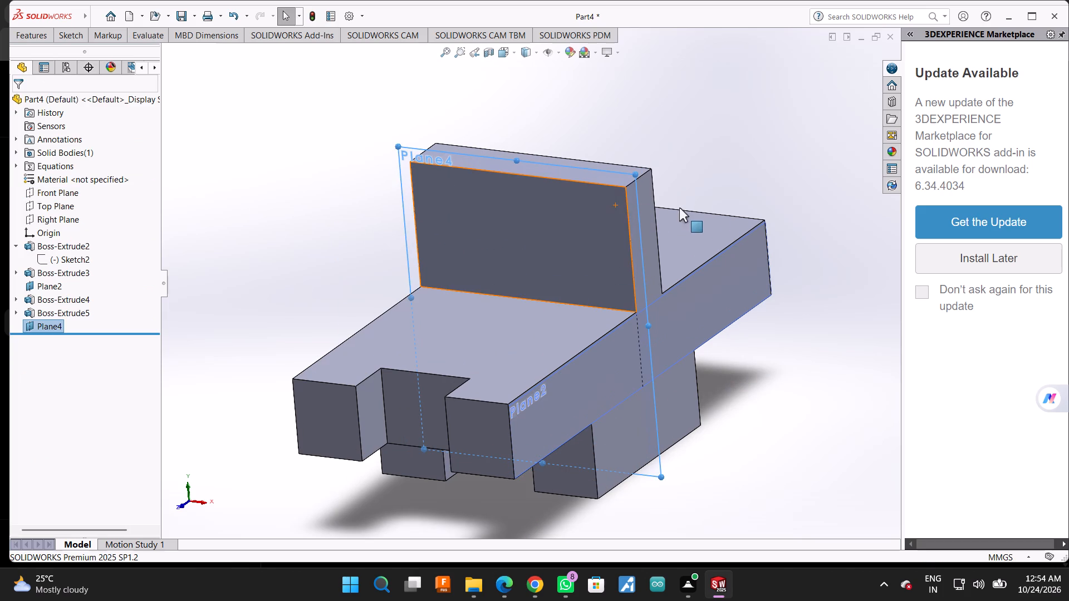
{"action": "scroll", "coordinate": [757, 115], "scroll_direction": "down", "scroll_amount": 1}
{"action": "middle_click_drag", "start_coordinate": [757, 115], "coordinate": [707, 145]}
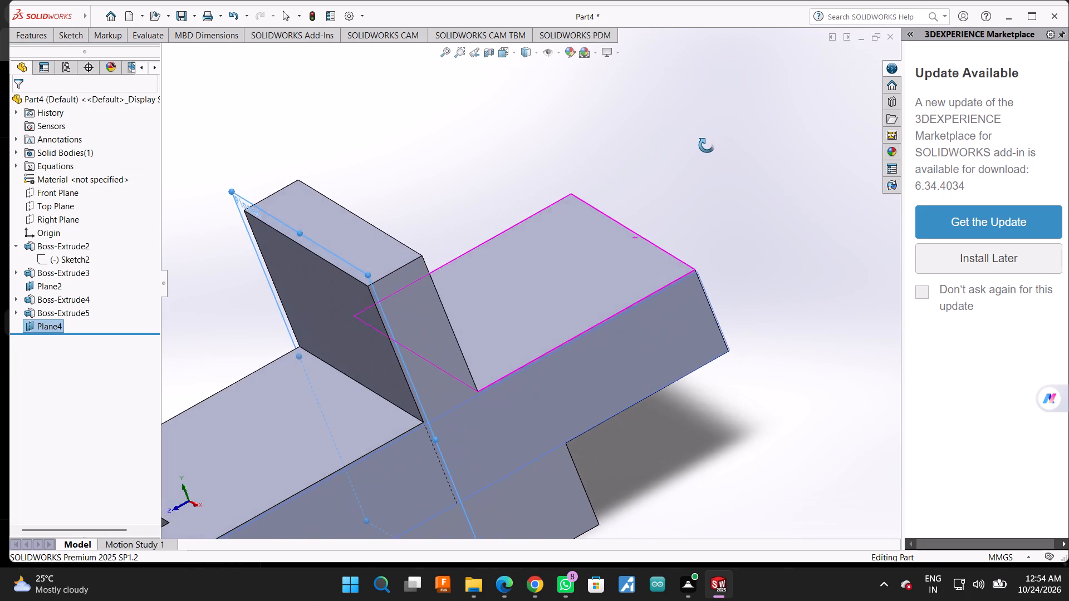
{"action": "middle_click_drag", "start_coordinate": [707, 145], "coordinate": [764, 109]}
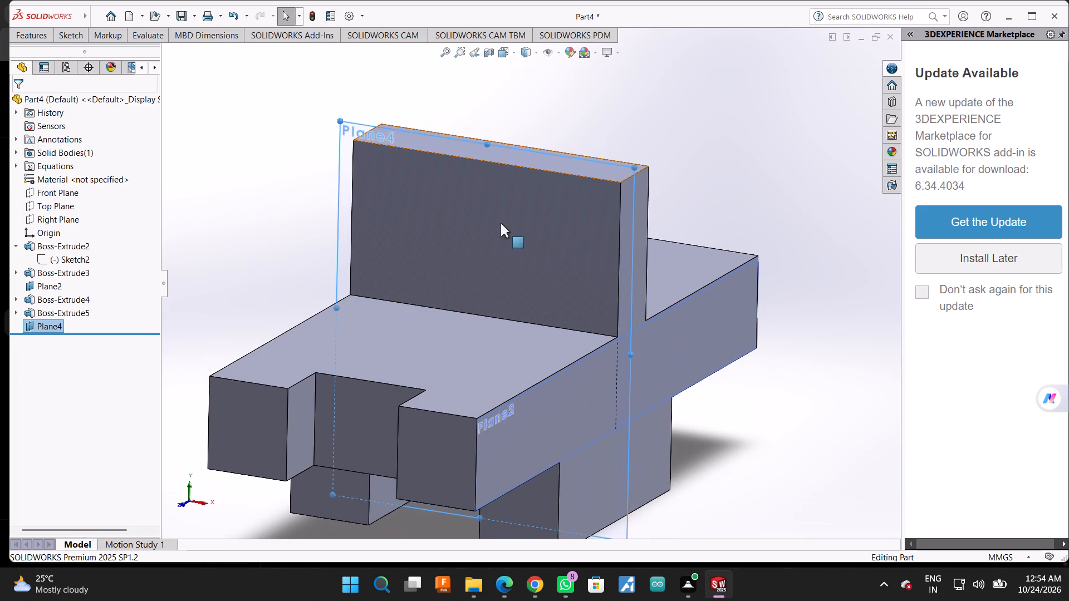
{"action": "middle_click", "coordinate": [833, 122]}
{"action": "middle_click_drag", "start_coordinate": [840, 125], "coordinate": [847, 127]}
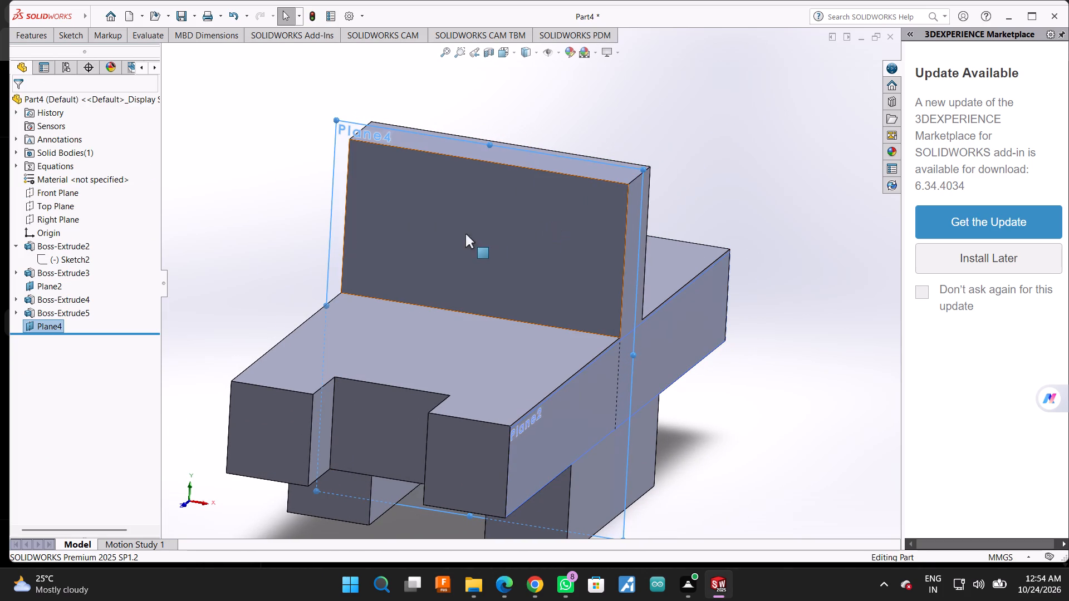
{"action": "left_click", "coordinate": [518, 175]}
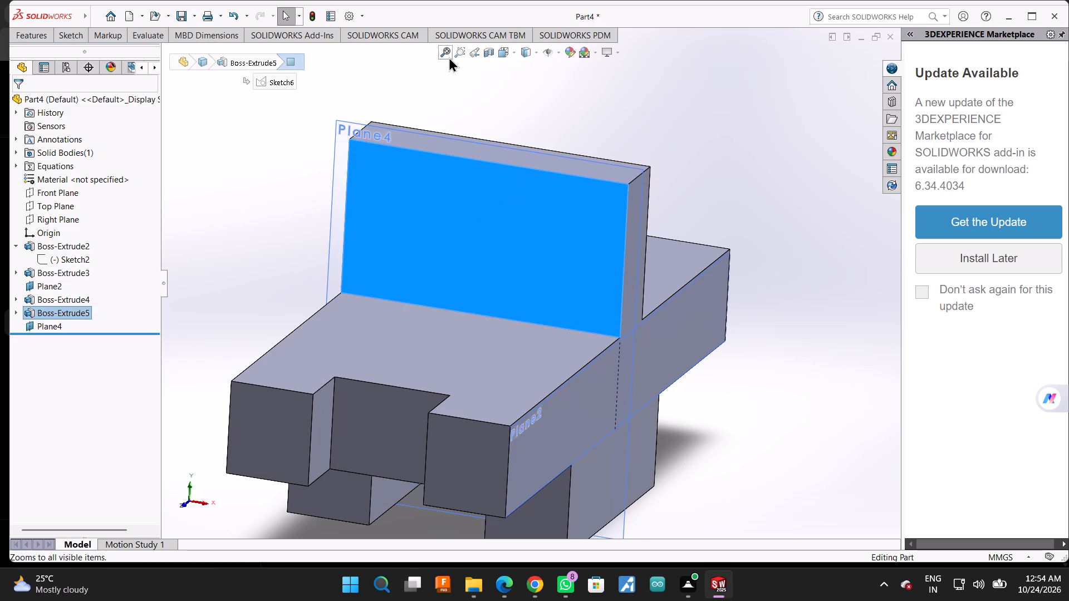
{"action": "left_click", "coordinate": [449, 57]}
{"action": "left_click", "coordinate": [217, 302]}
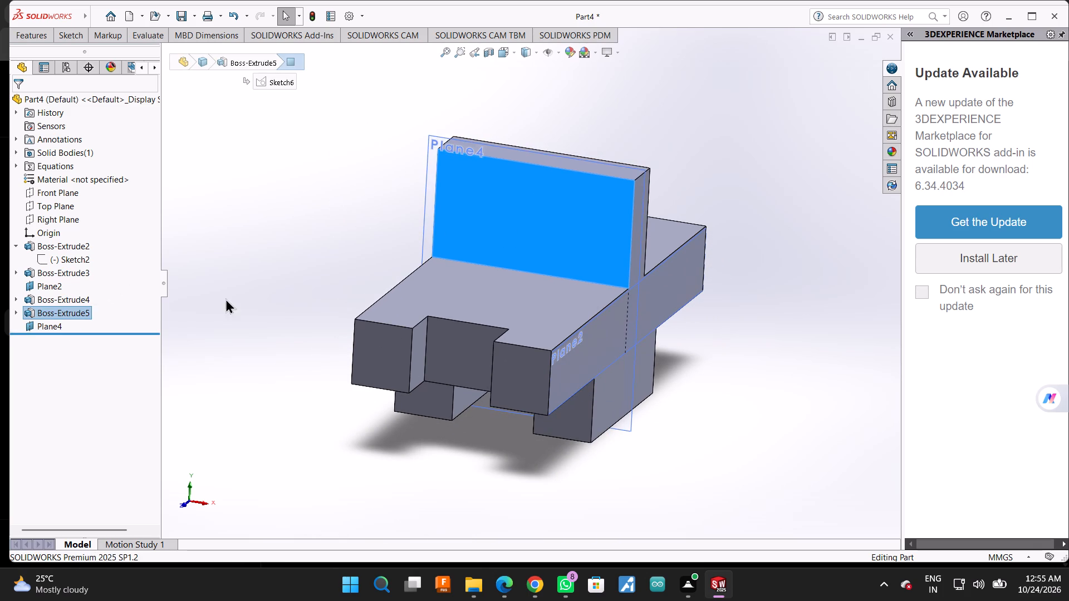
On the new offset plane, sketch a circle of 23 mm radius centred on the midpoint of the upright block's top edge.
{"action": "left_click", "coordinate": [57, 326]}
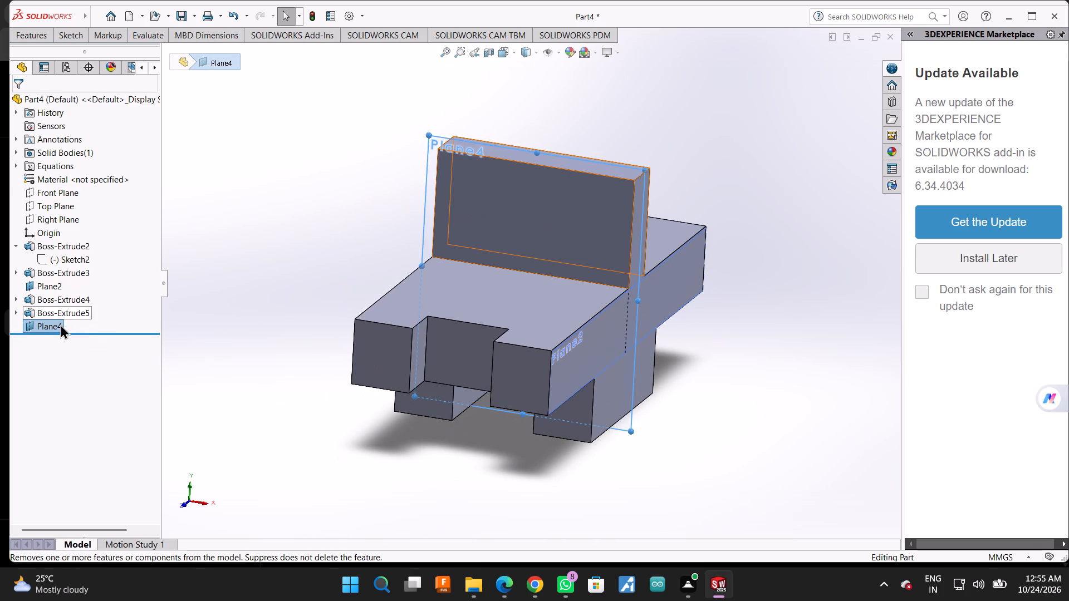
{"action": "right_click", "coordinate": [60, 324]}
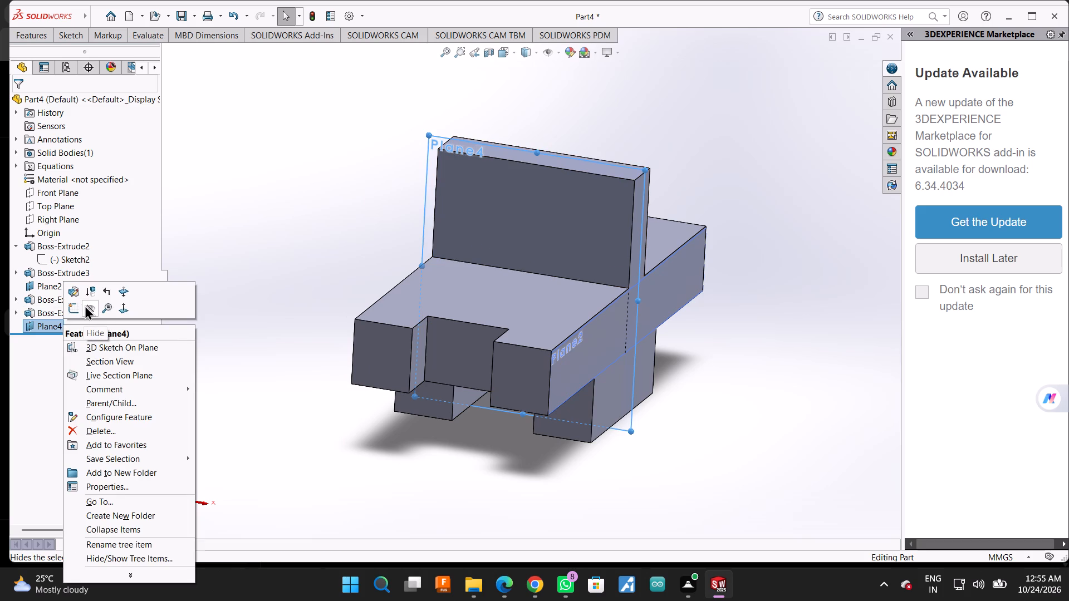
{"action": "left_click", "coordinate": [75, 307]}
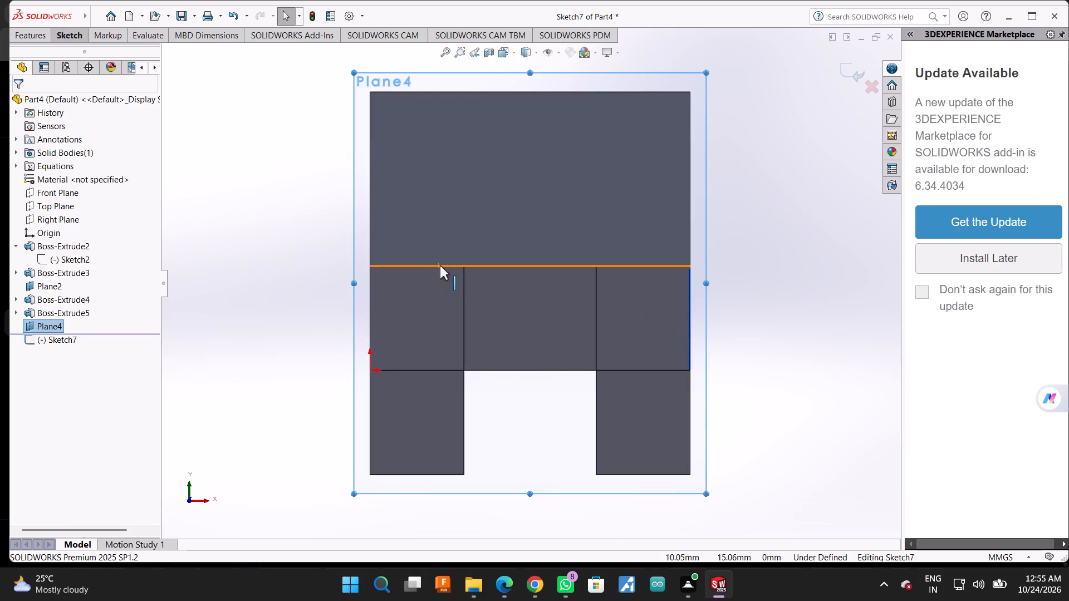
{"action": "scroll", "coordinate": [513, 195], "scroll_direction": "up", "scroll_amount": 1}
{"action": "left_click", "coordinate": [67, 35]}
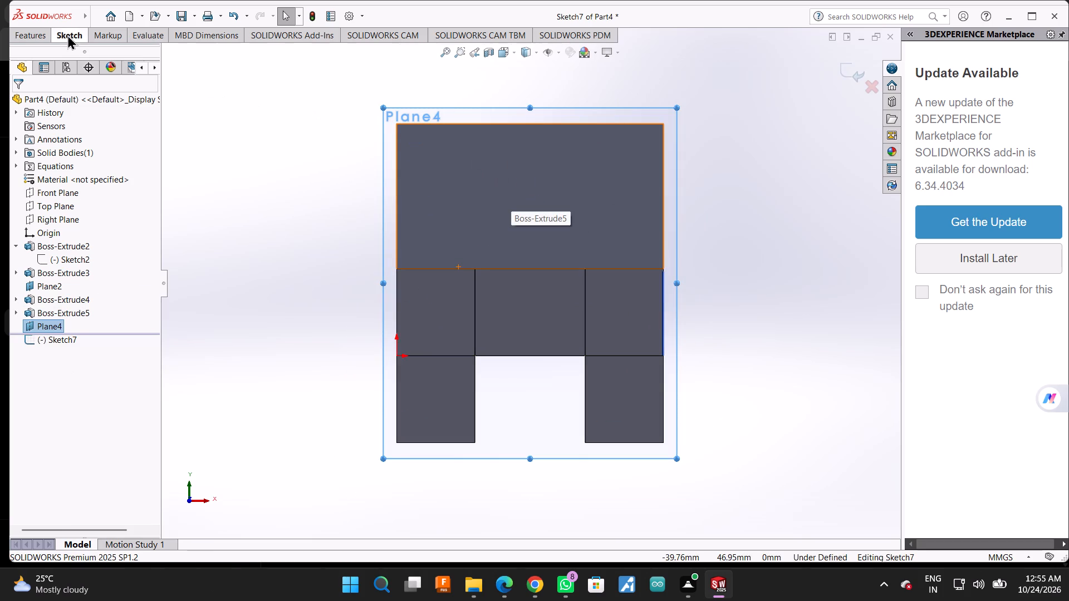
{"action": "left_click", "coordinate": [112, 52]}
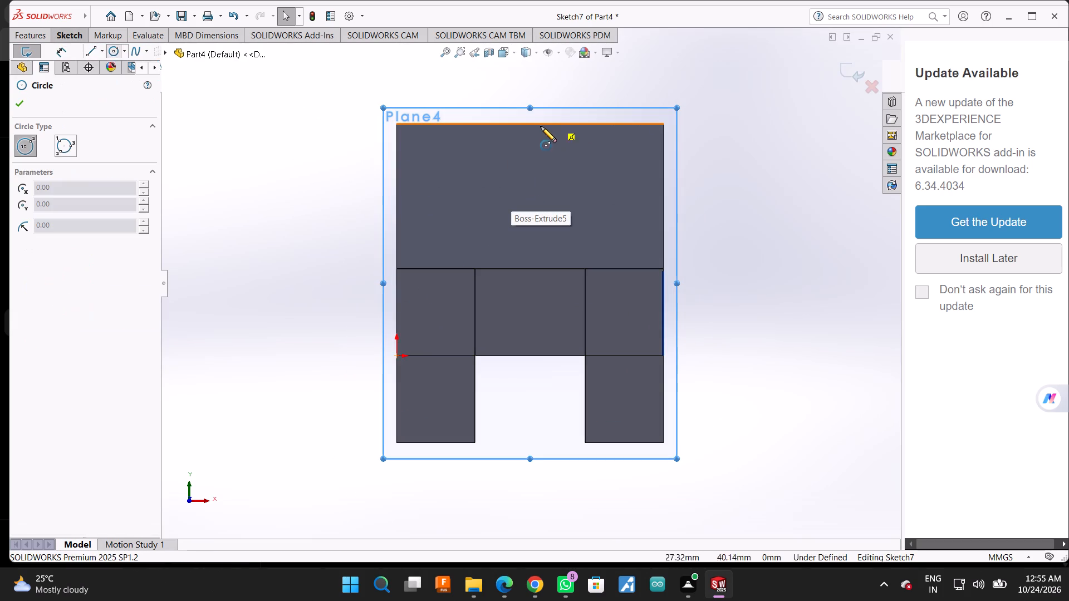
{"action": "left_click", "coordinate": [528, 125]}
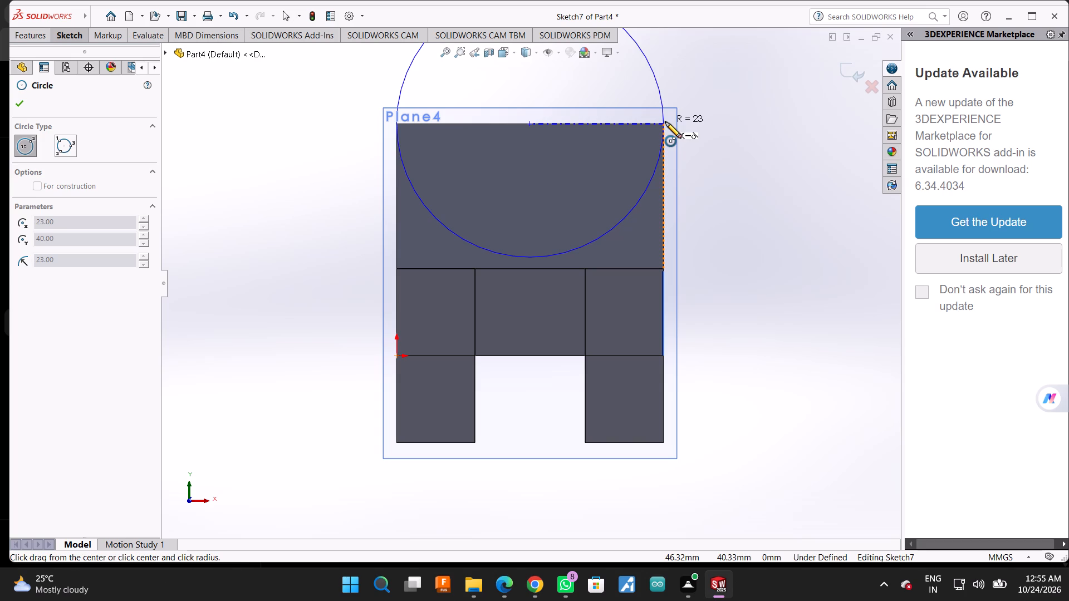
{"action": "left_click", "coordinate": [665, 122]}
{"action": "scroll", "coordinate": [666, 173], "scroll_direction": "up", "scroll_amount": 4}
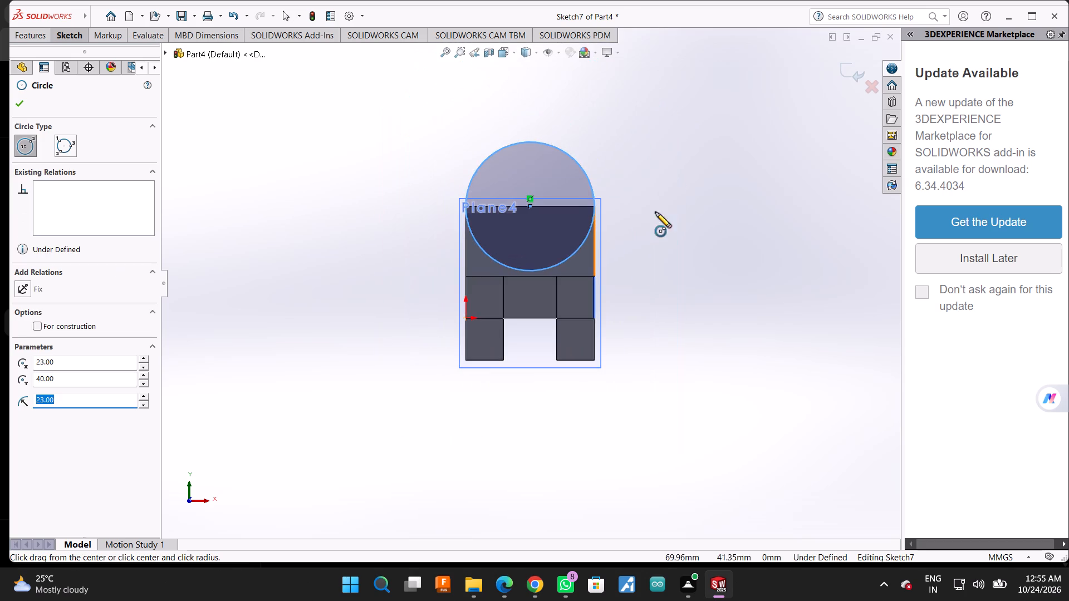
{"action": "scroll", "coordinate": [639, 247], "scroll_direction": "down", "scroll_amount": 4}
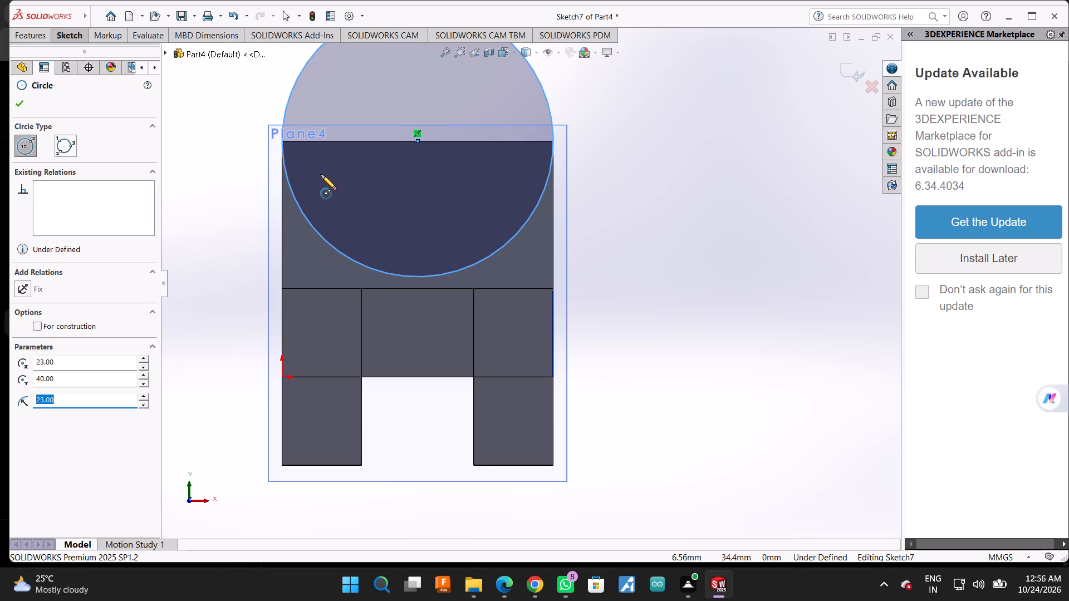
Sketch a smaller circle of about 11 mm radius, concentric with the 23 mm radius circle.
{"action": "left_click", "coordinate": [72, 38]}
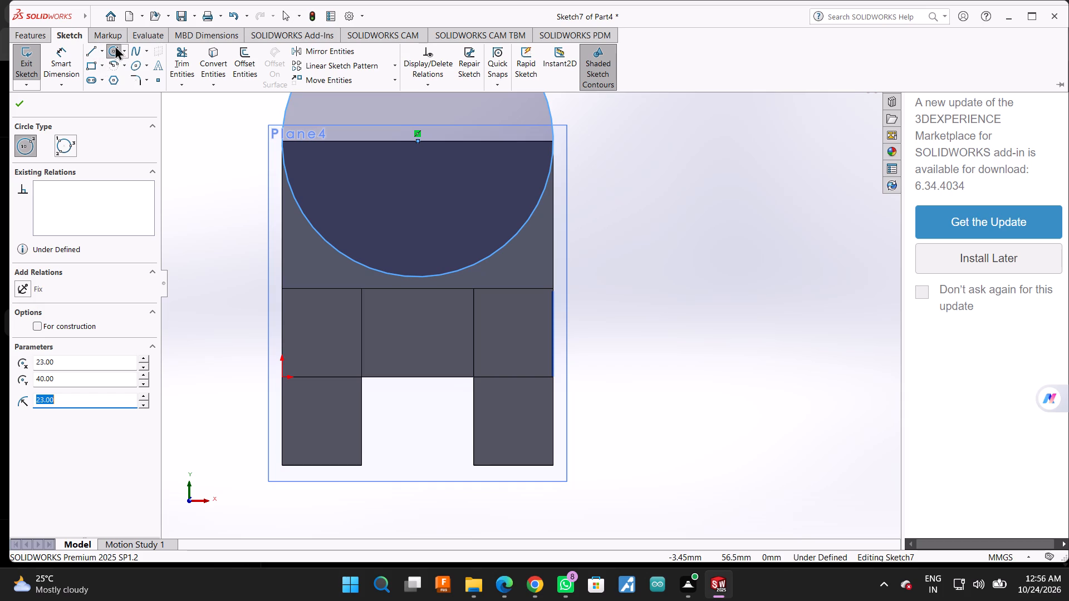
{"action": "left_click", "coordinate": [113, 52]}
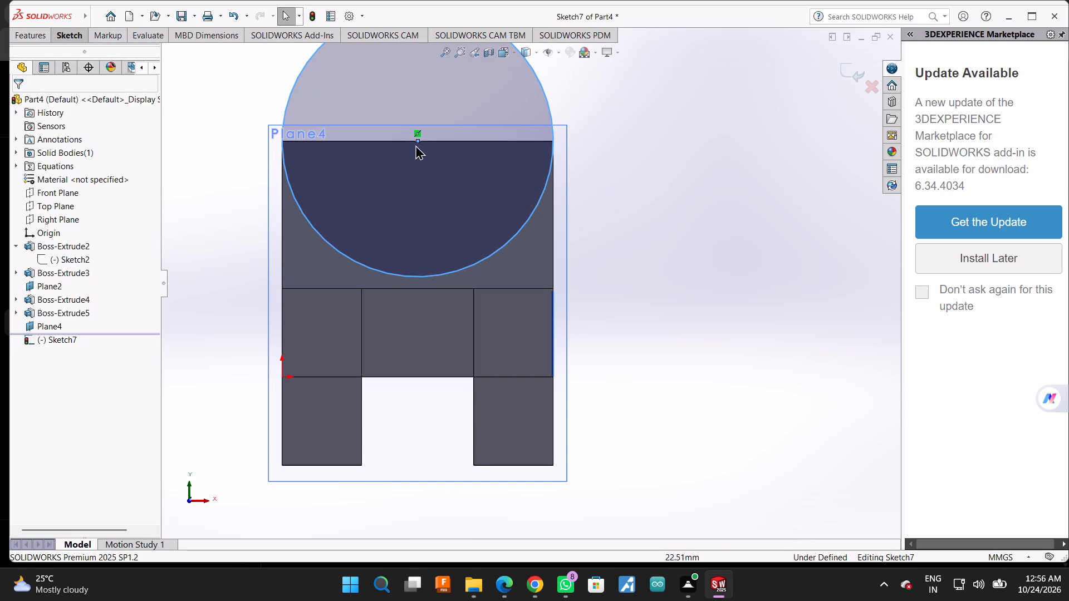
{"action": "left_click", "coordinate": [415, 140]}
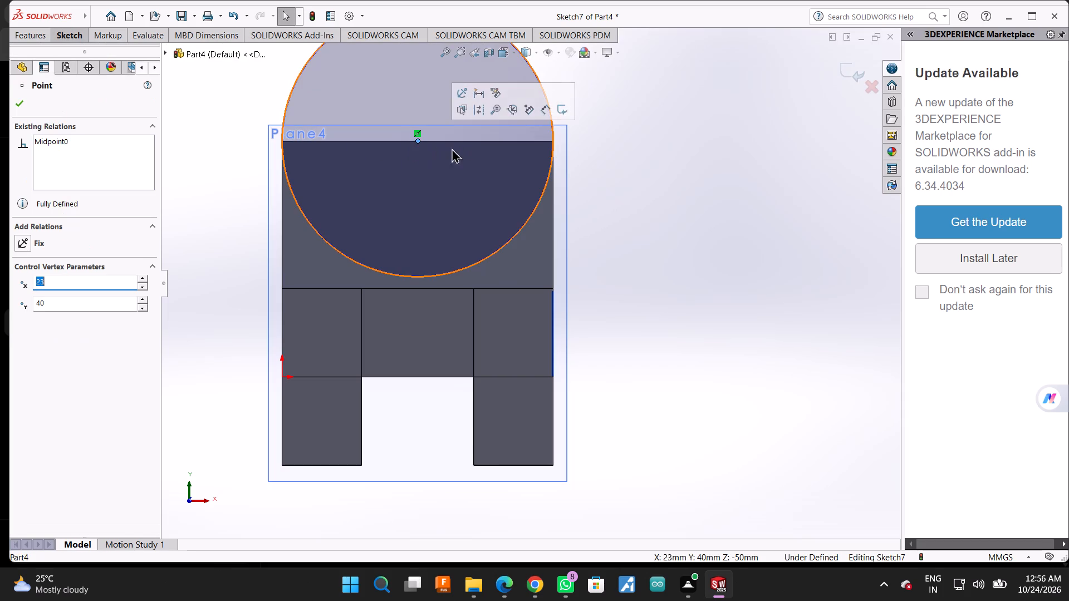
{"action": "left_click", "coordinate": [418, 141]}
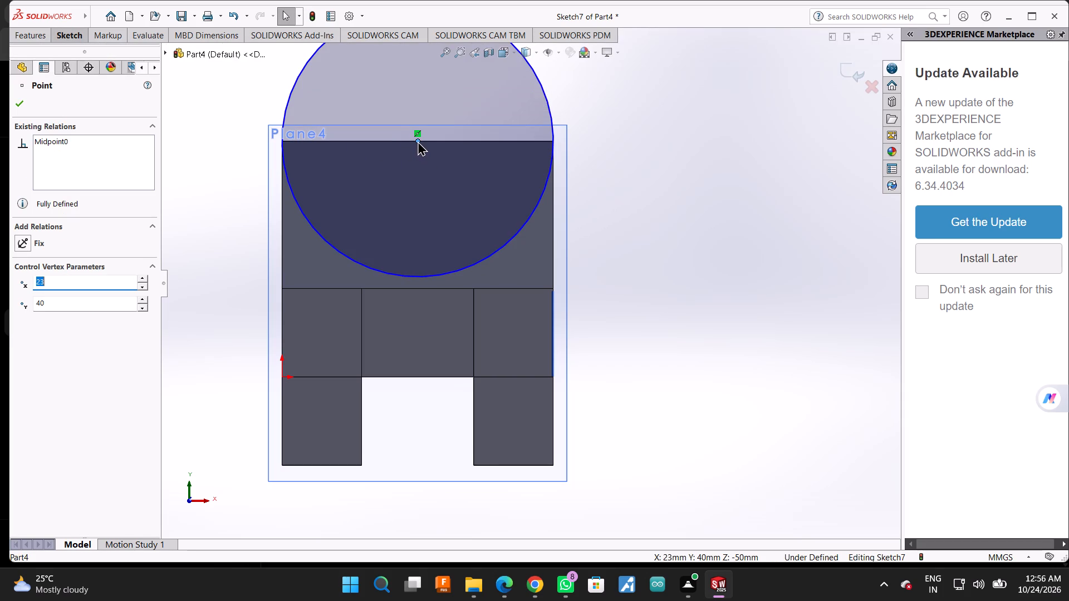
{"action": "left_click", "coordinate": [75, 36]}
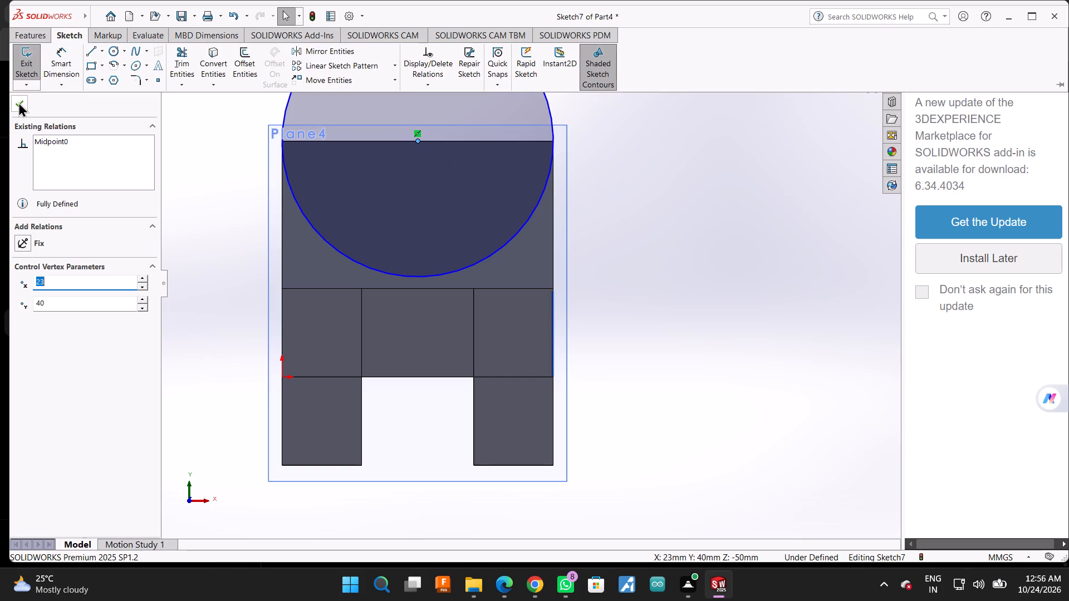
{"action": "left_click", "coordinate": [18, 102]}
{"action": "left_click", "coordinate": [71, 36]}
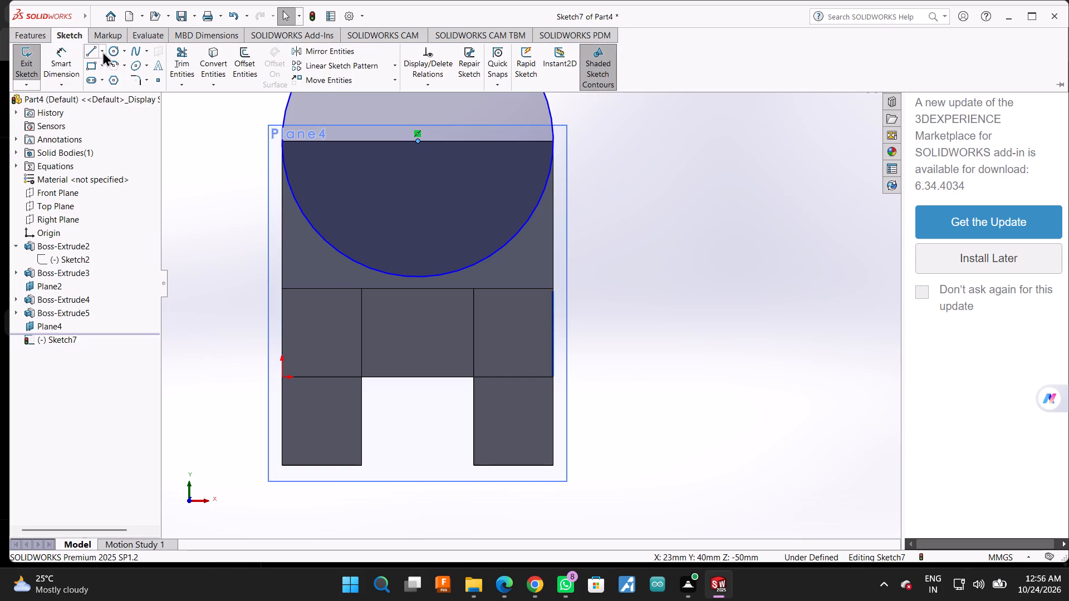
{"action": "left_click", "coordinate": [110, 48]}
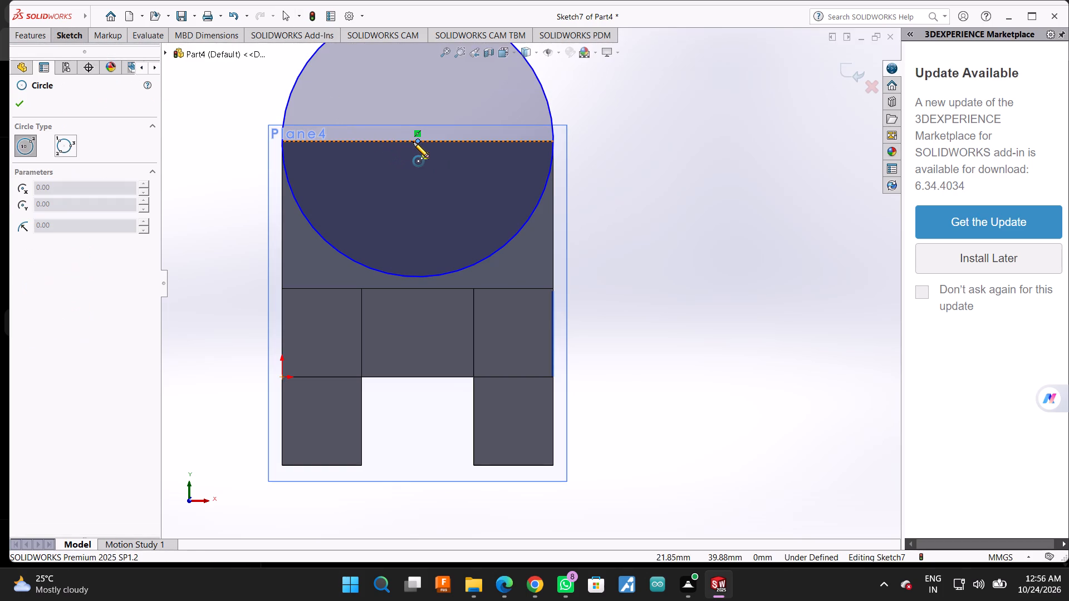
{"action": "left_click", "coordinate": [417, 142]}
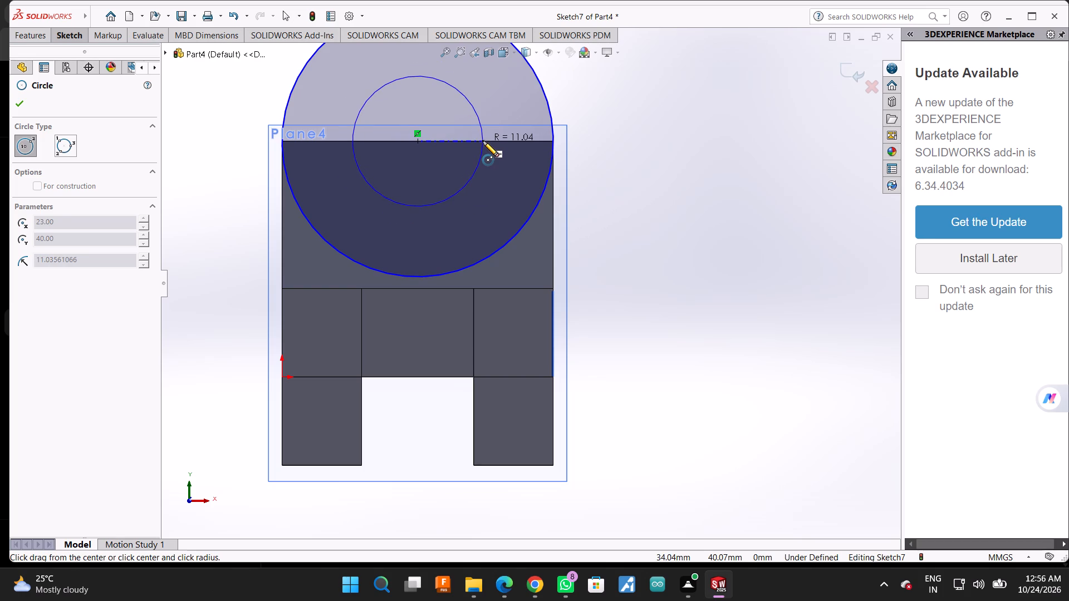
{"action": "left_click", "coordinate": [483, 141]}
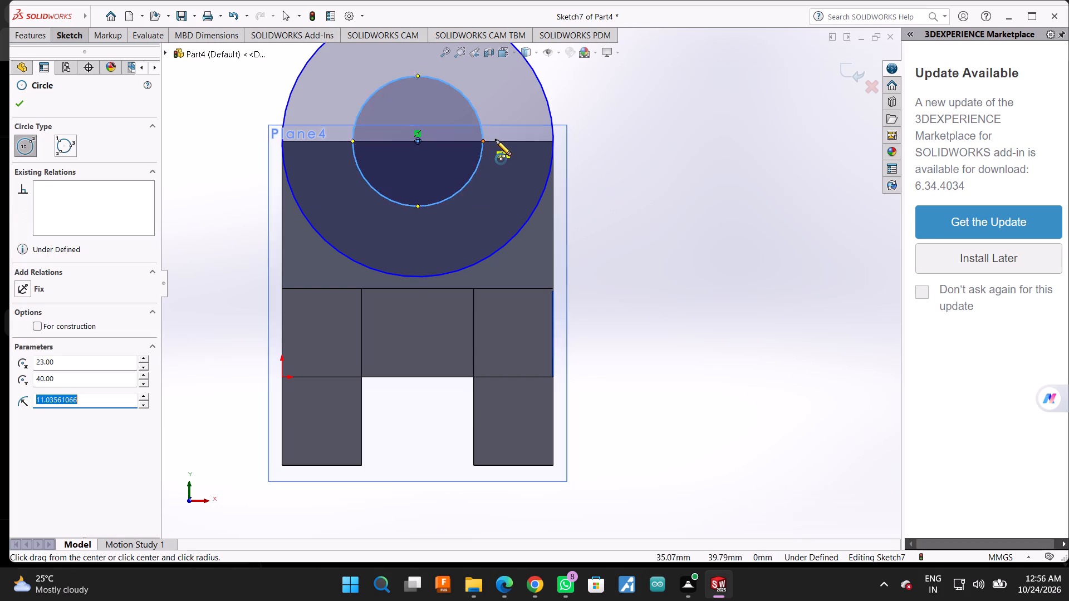
Dimension the inner circle's diameter as 20 mm.
{"action": "left_click", "coordinate": [58, 27]}
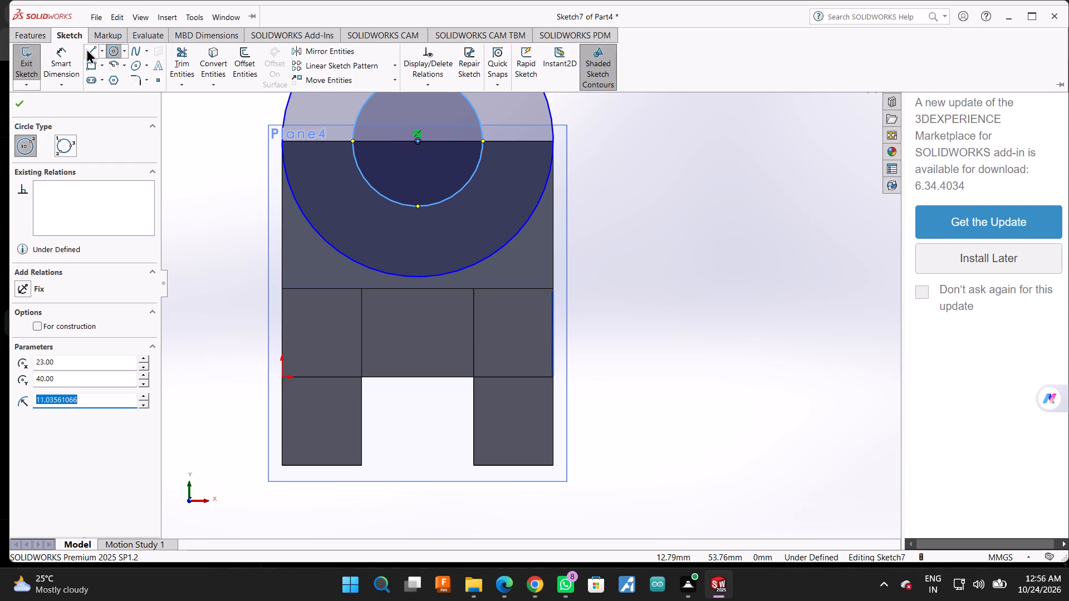
{"action": "left_click", "coordinate": [50, 51]}
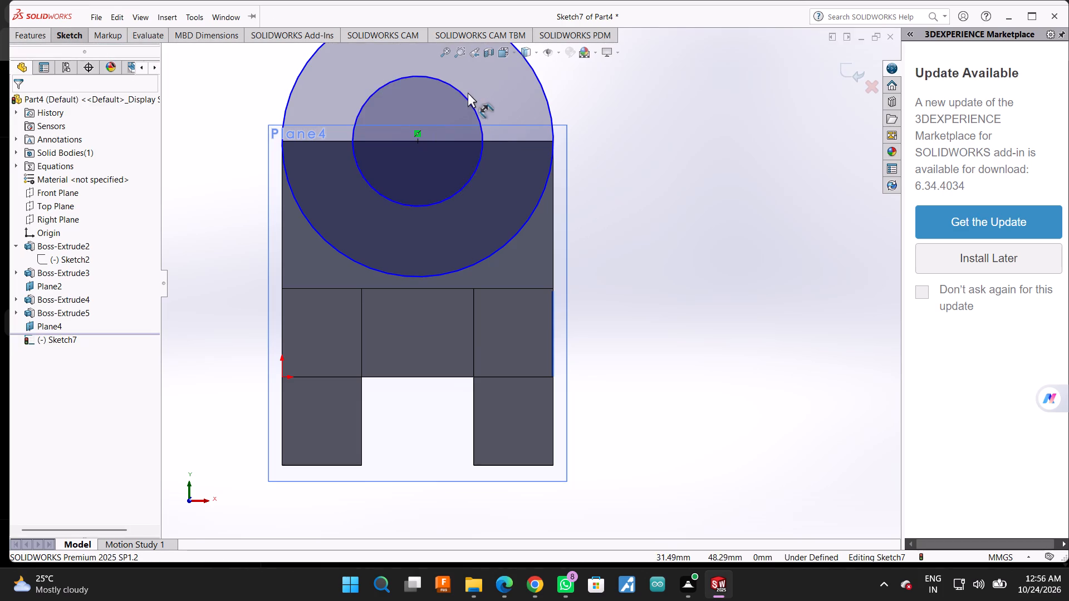
{"action": "left_click", "coordinate": [463, 95]}
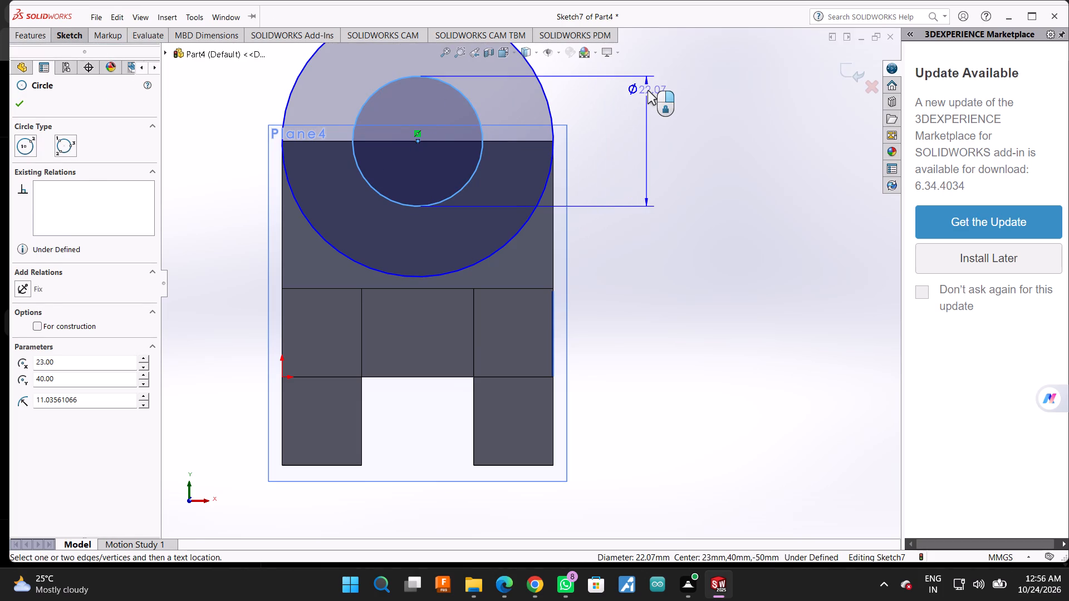
{"action": "left_click", "coordinate": [648, 90]}
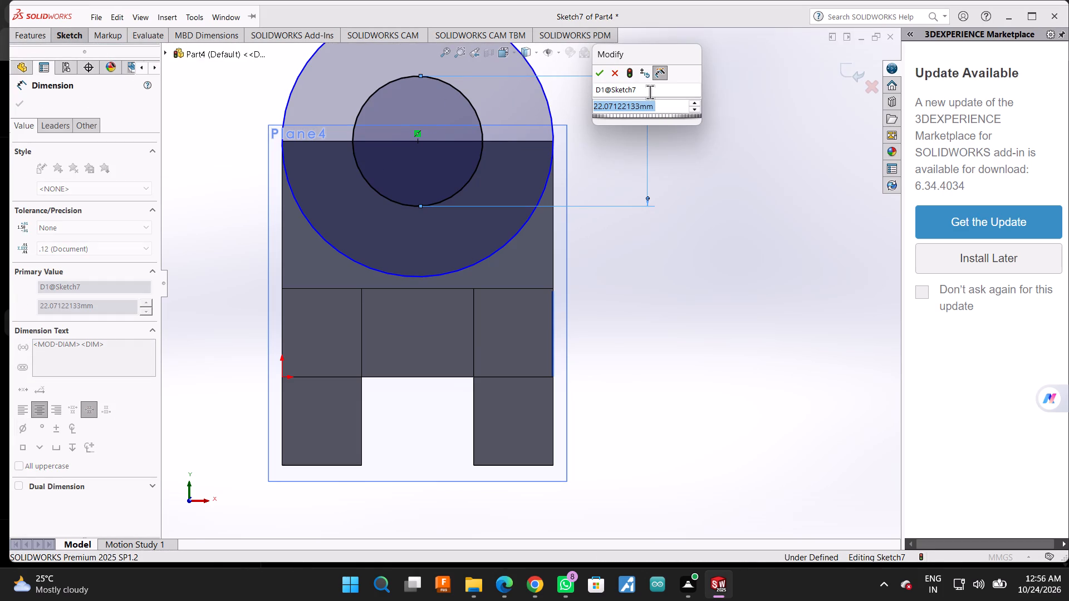
{"action": "type", "text": "20"}
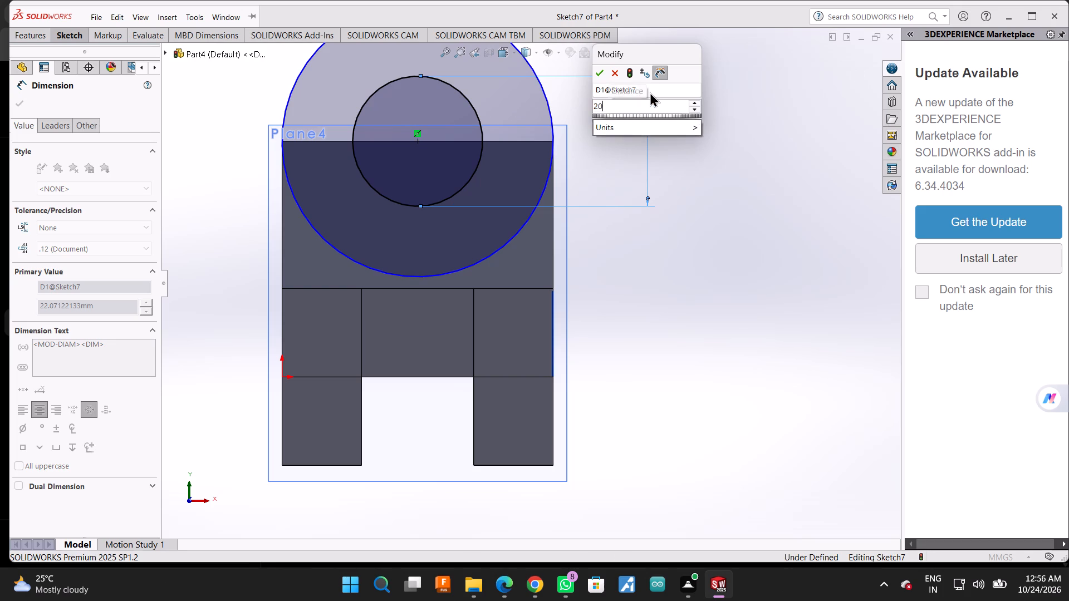
{"action": "key", "text": "Return"}
Add a diameter dimension to the outer circle, keeping its drawn size.
{"action": "scroll", "coordinate": [649, 117], "scroll_direction": "up", "scroll_amount": 1}
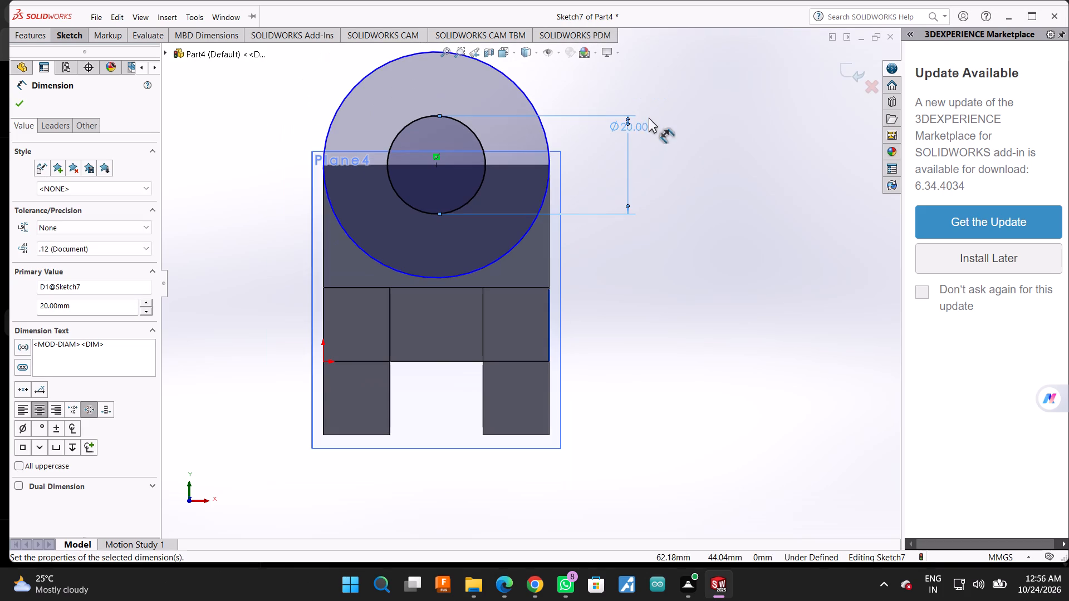
{"action": "left_click", "coordinate": [519, 88]}
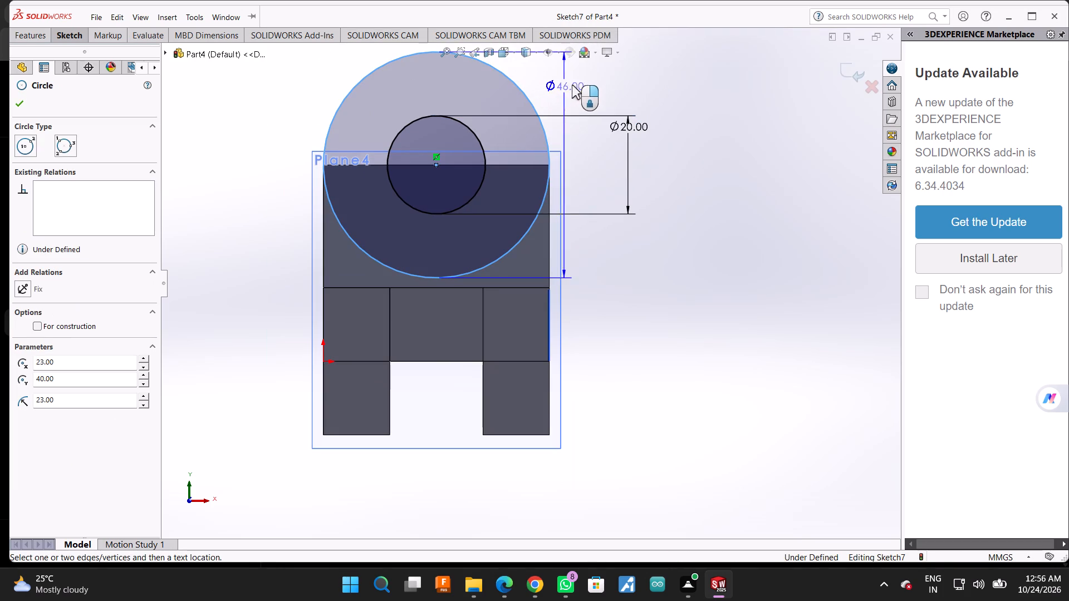
{"action": "left_click", "coordinate": [684, 131]}
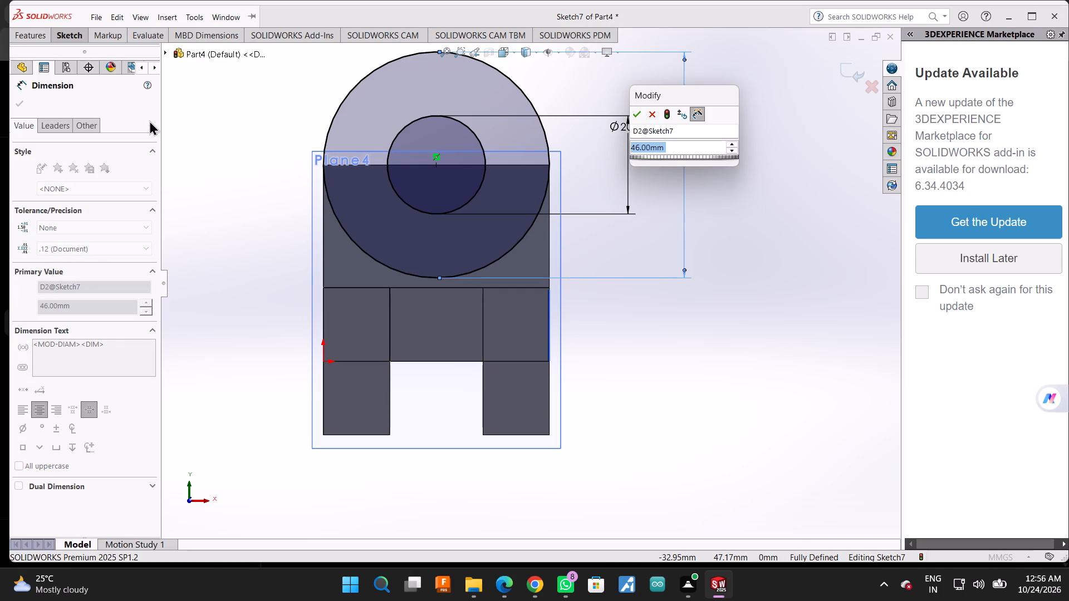
{"action": "left_click", "coordinate": [62, 38]}
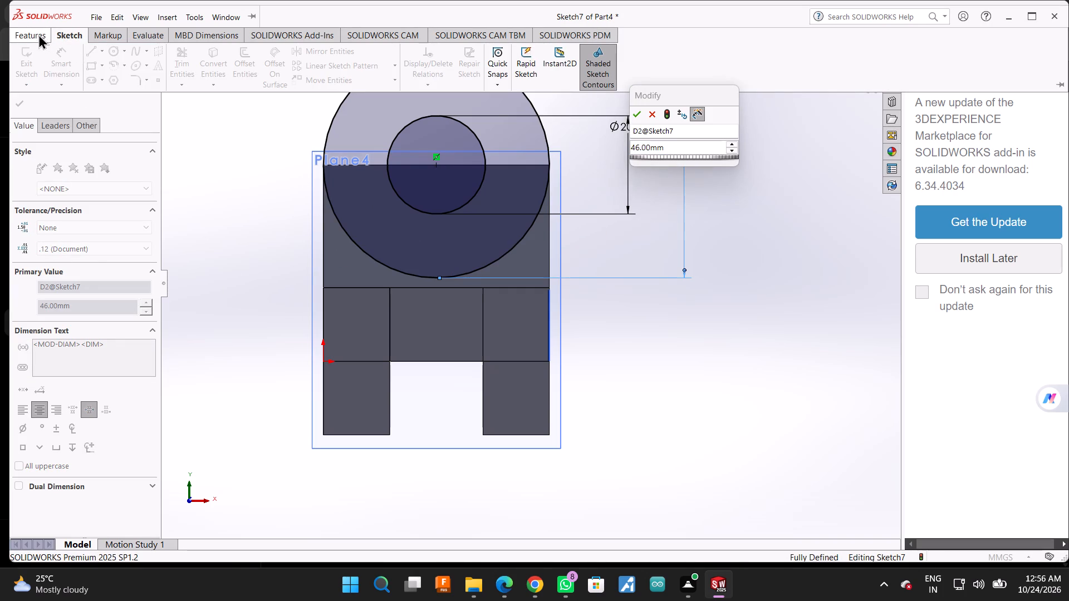
{"action": "scroll", "coordinate": [355, 199], "scroll_direction": "up", "scroll_amount": 1}
{"action": "left_click", "coordinate": [638, 110]}
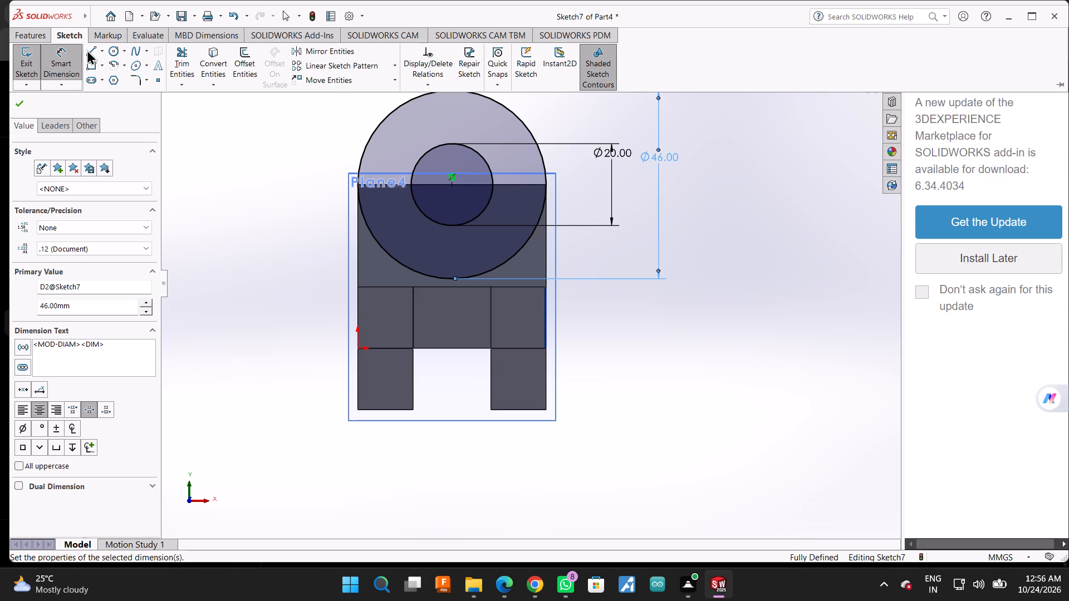
Draw a 13 mm horizontal line along the block's top edge from the inner circle's left quadrant to the outer circle's left quadrant.
{"action": "left_click", "coordinate": [87, 50]}
{"action": "scroll", "coordinate": [417, 112], "scroll_direction": "down", "scroll_amount": 1}
{"action": "scroll", "coordinate": [406, 220], "scroll_direction": "down", "scroll_amount": 7}
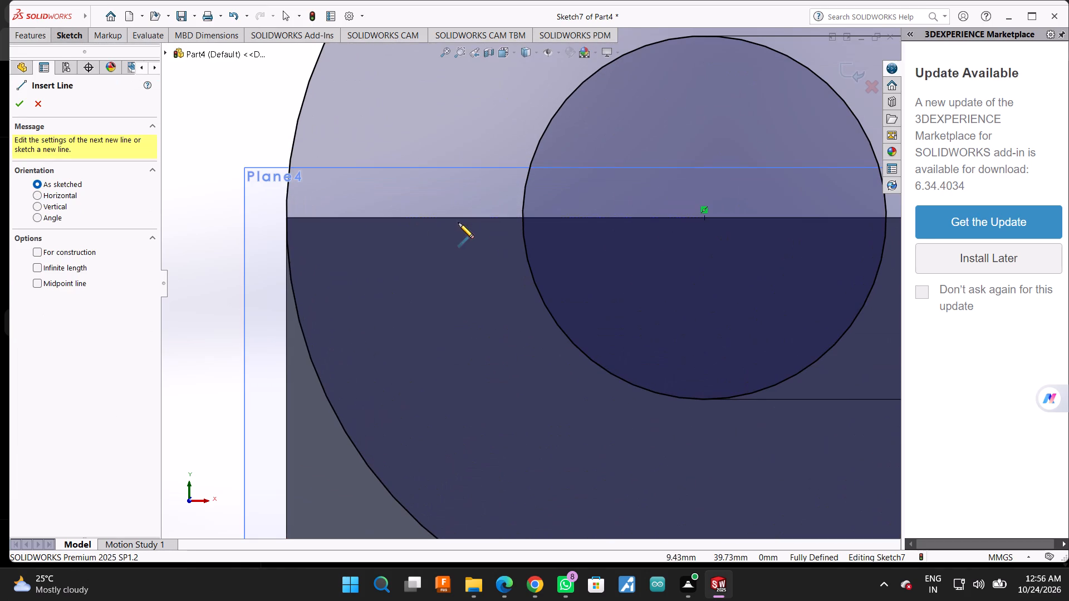
{"action": "left_click", "coordinate": [522, 219]}
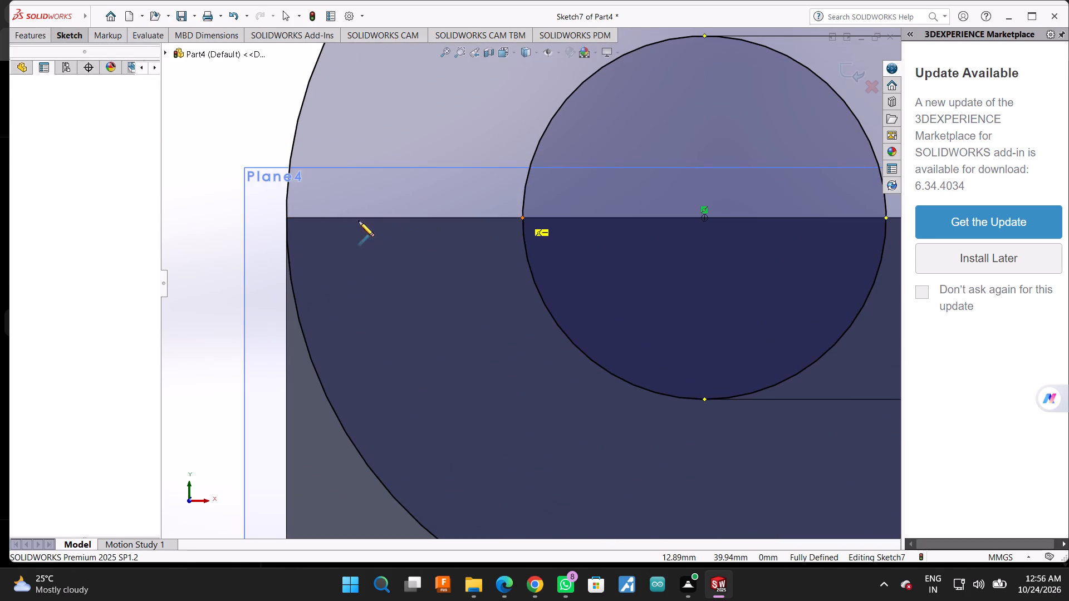
{"action": "left_click", "coordinate": [286, 220]}
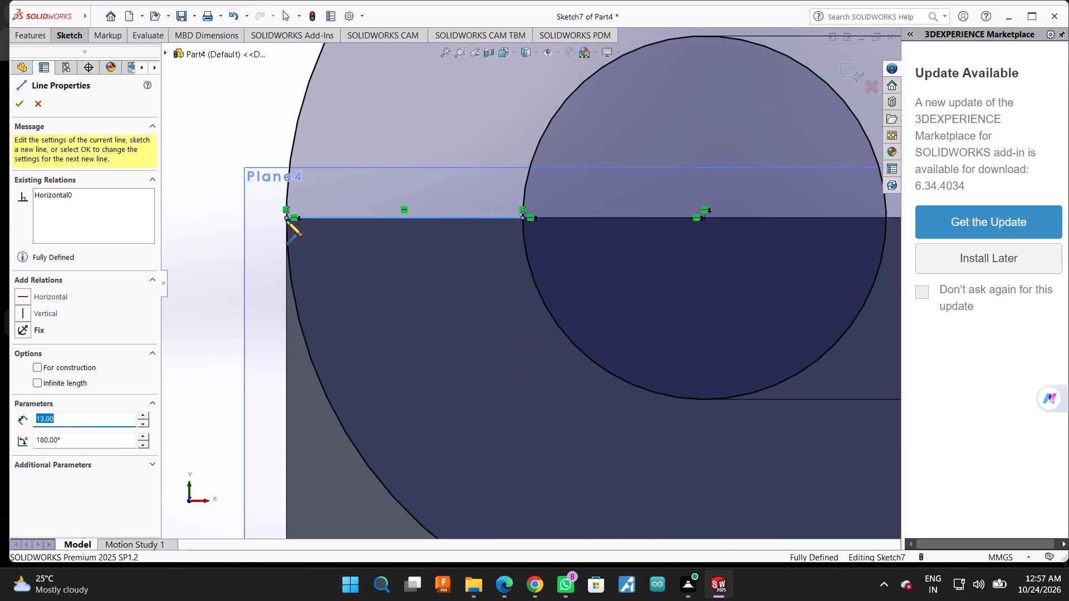
Draw a matching 13 mm horizontal line from the inner circle's right quadrant to the outer circle's right quadrant.
{"action": "left_click", "coordinate": [53, 33]}
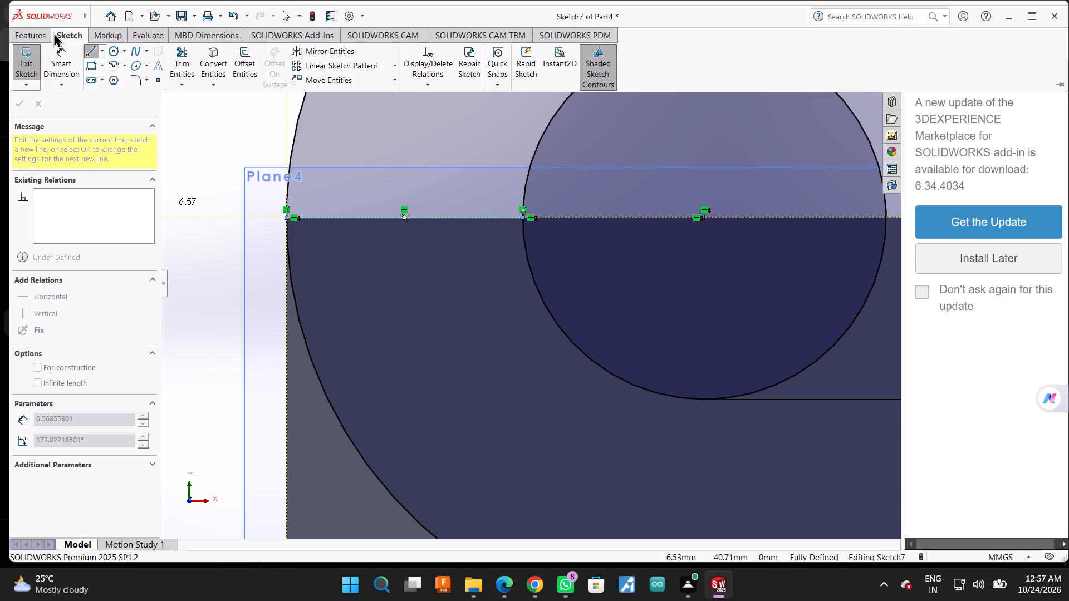
{"action": "left_click", "coordinate": [90, 51]}
{"action": "scroll", "coordinate": [661, 234], "scroll_direction": "up", "scroll_amount": 4}
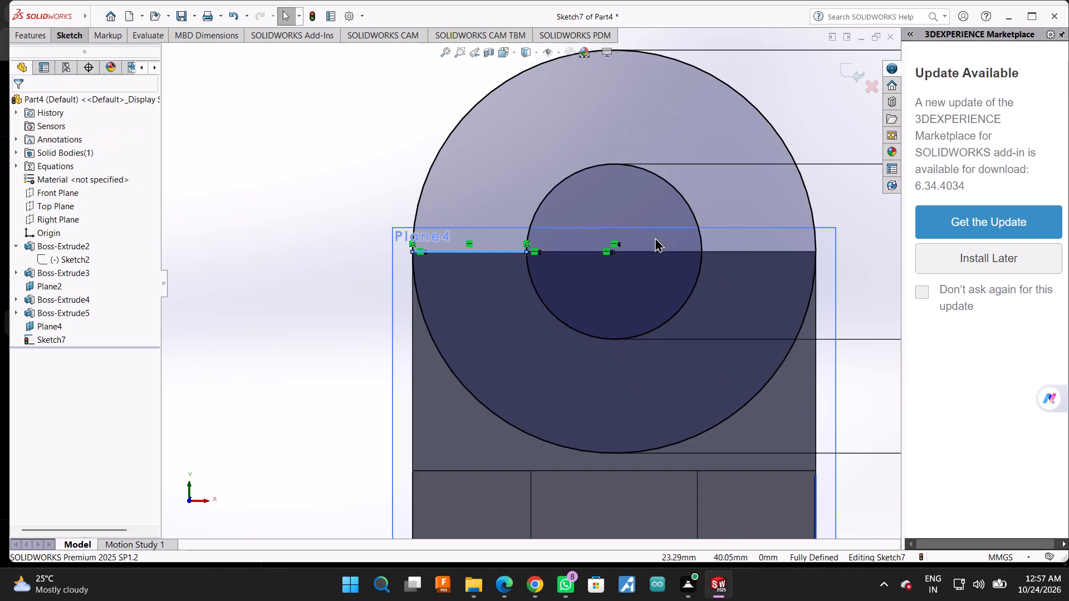
{"action": "scroll", "coordinate": [742, 234], "scroll_direction": "down", "scroll_amount": 2}
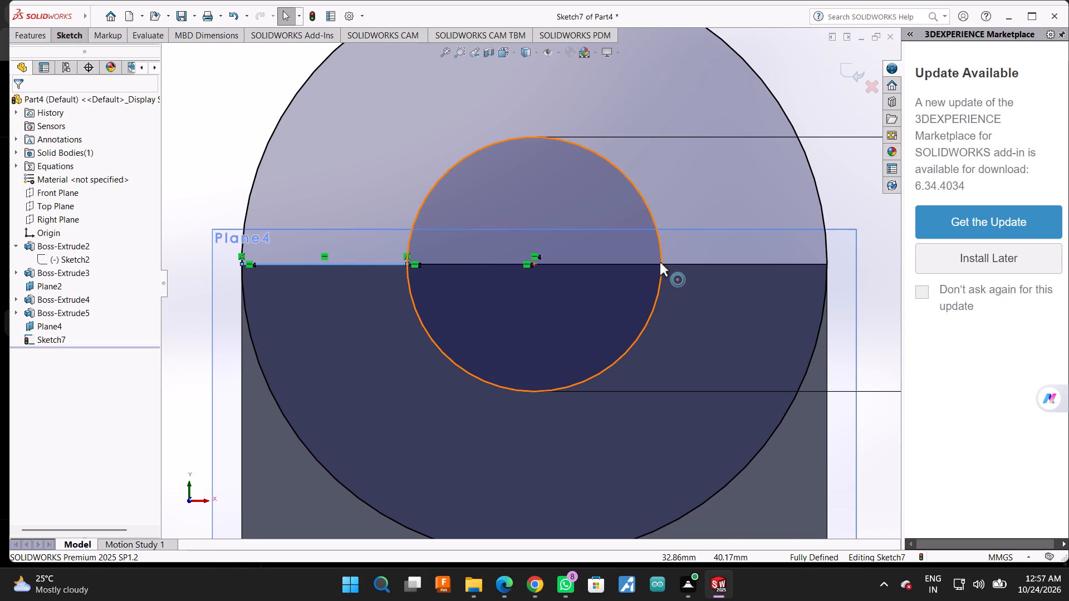
{"action": "scroll", "coordinate": [660, 262], "scroll_direction": "down", "scroll_amount": 6}
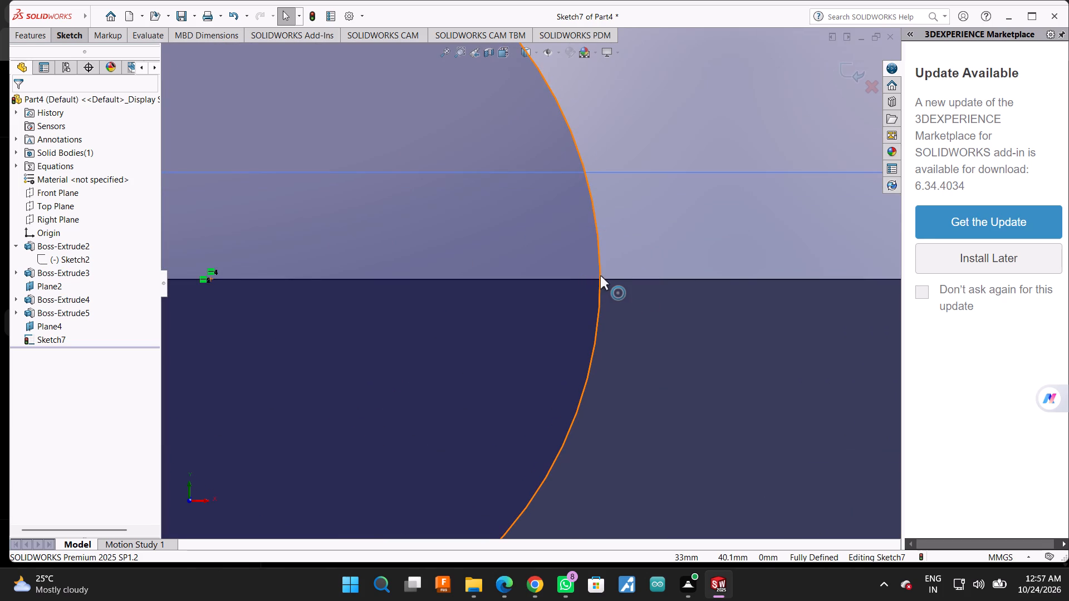
{"action": "left_click", "coordinate": [598, 279]}
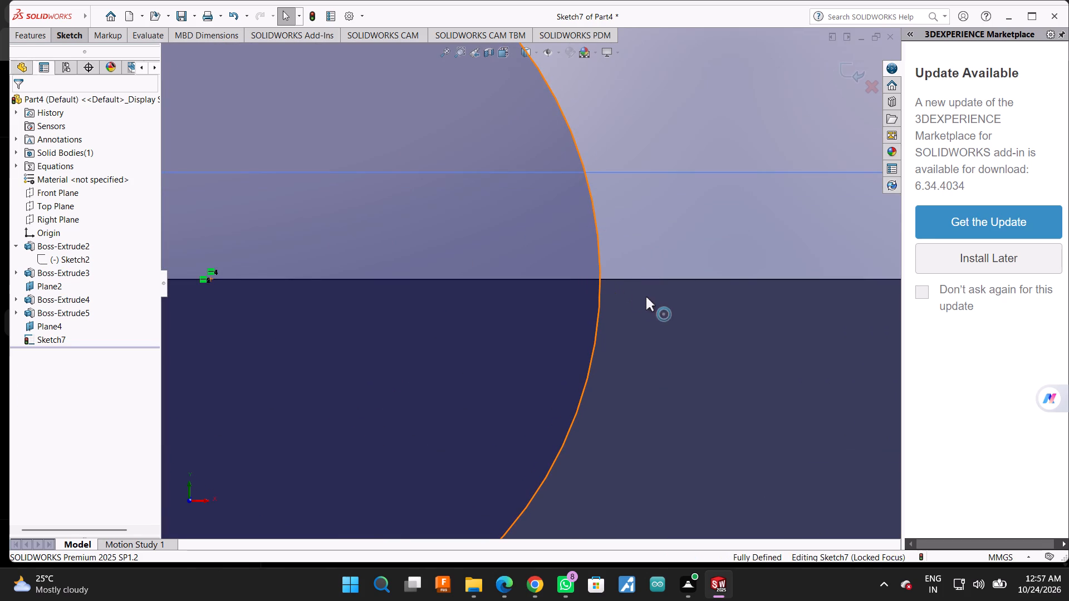
{"action": "scroll", "coordinate": [585, 303], "scroll_direction": "up", "scroll_amount": 2}
{"action": "left_click", "coordinate": [80, 27]}
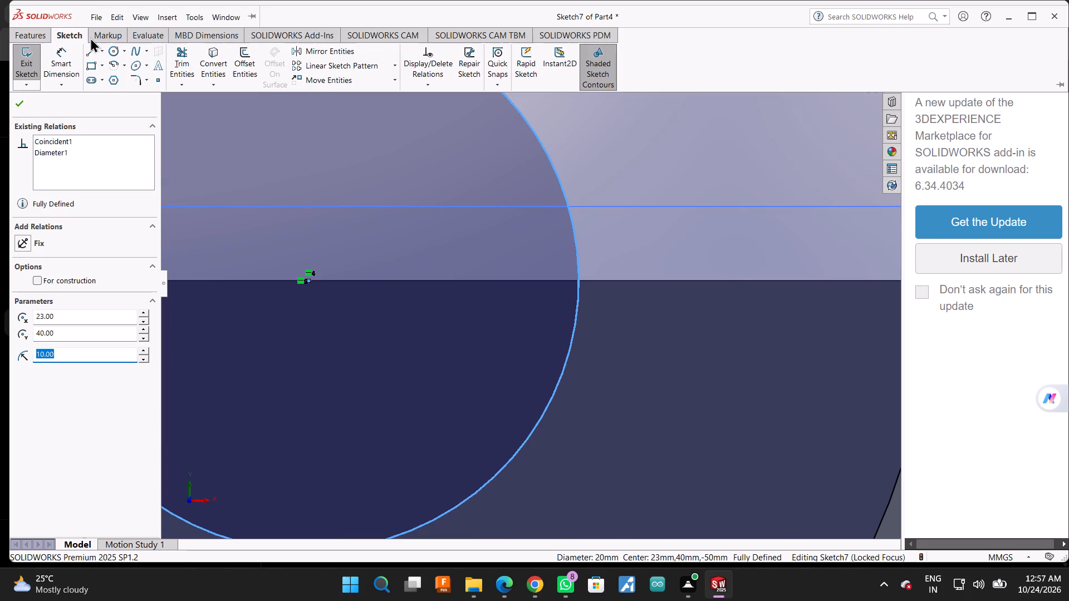
{"action": "left_click", "coordinate": [94, 48]}
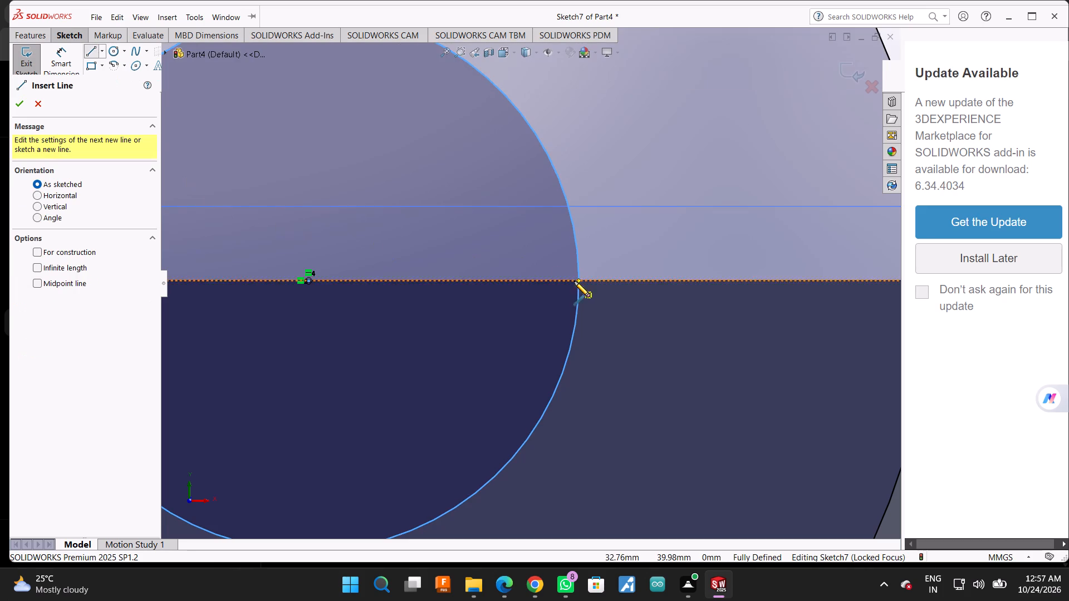
{"action": "left_click", "coordinate": [578, 282]}
{"action": "scroll", "coordinate": [417, 346], "scroll_direction": "up", "scroll_amount": 7}
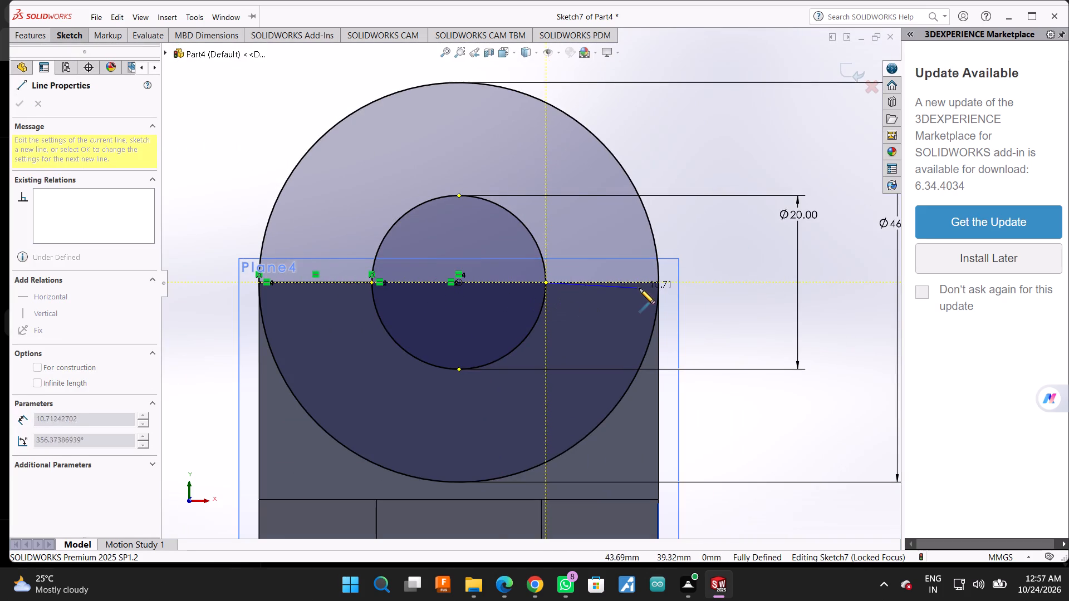
{"action": "scroll", "coordinate": [649, 285], "scroll_direction": "down", "scroll_amount": 3}
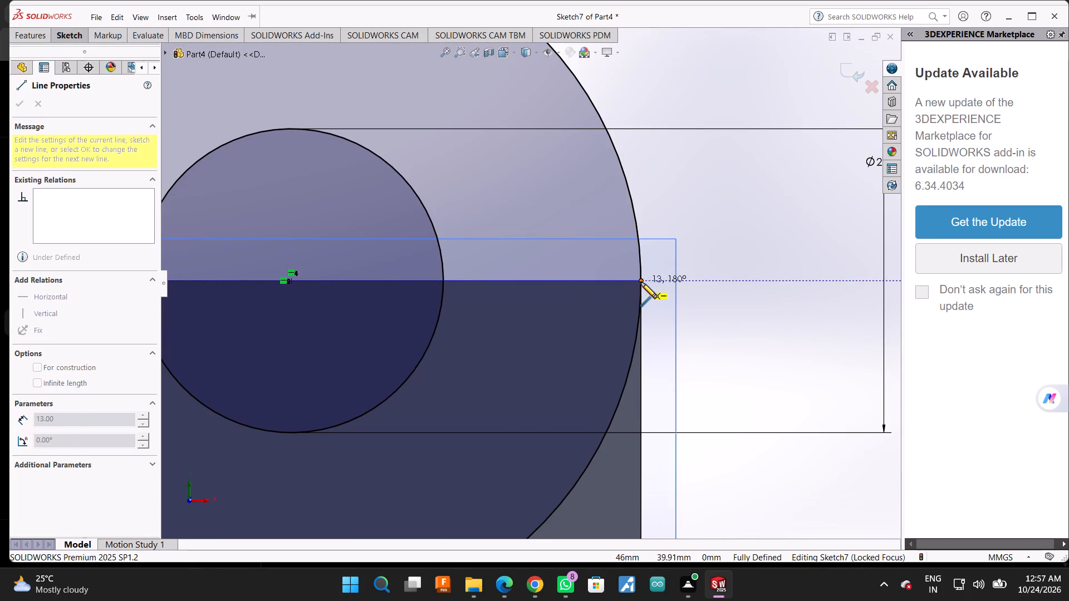
{"action": "left_click", "coordinate": [641, 282]}
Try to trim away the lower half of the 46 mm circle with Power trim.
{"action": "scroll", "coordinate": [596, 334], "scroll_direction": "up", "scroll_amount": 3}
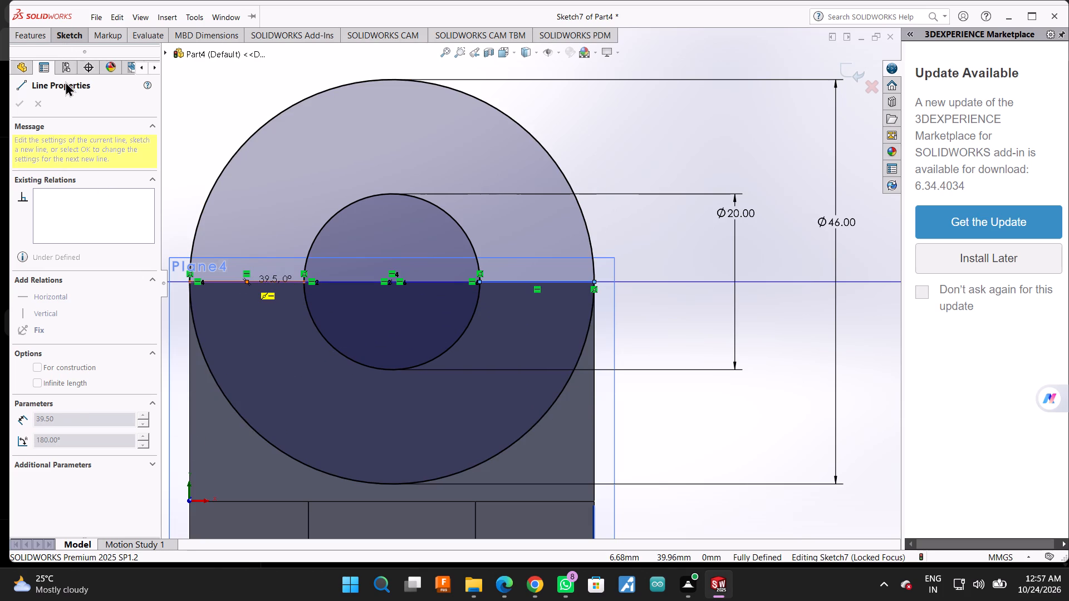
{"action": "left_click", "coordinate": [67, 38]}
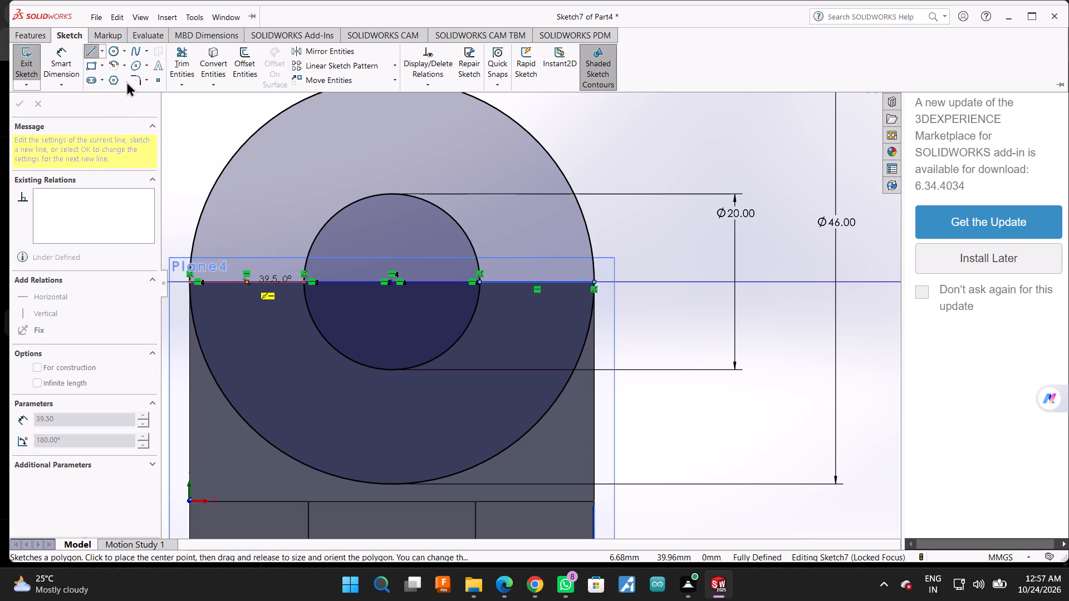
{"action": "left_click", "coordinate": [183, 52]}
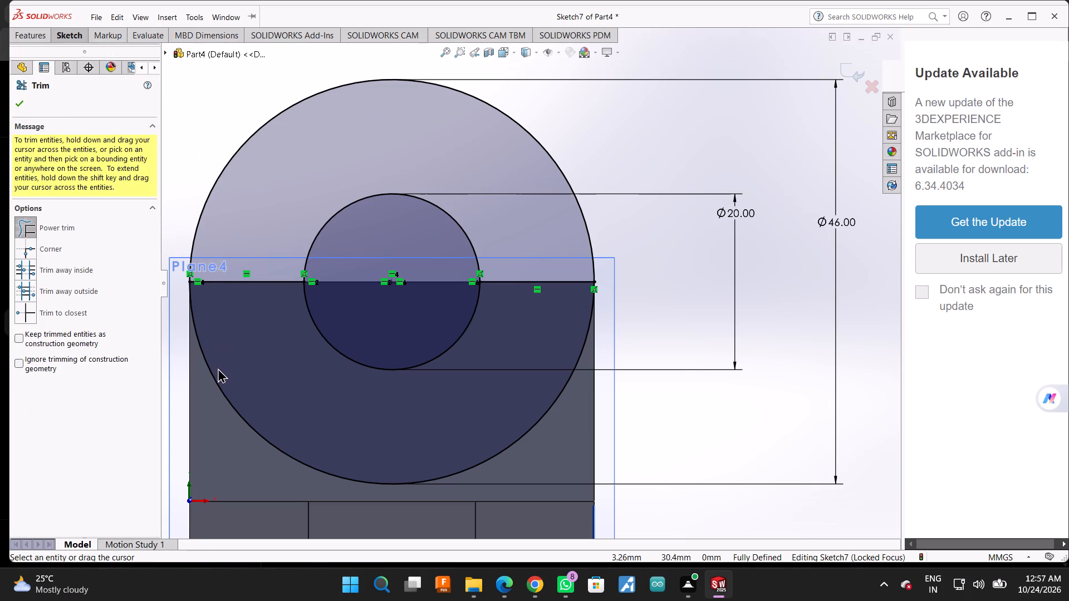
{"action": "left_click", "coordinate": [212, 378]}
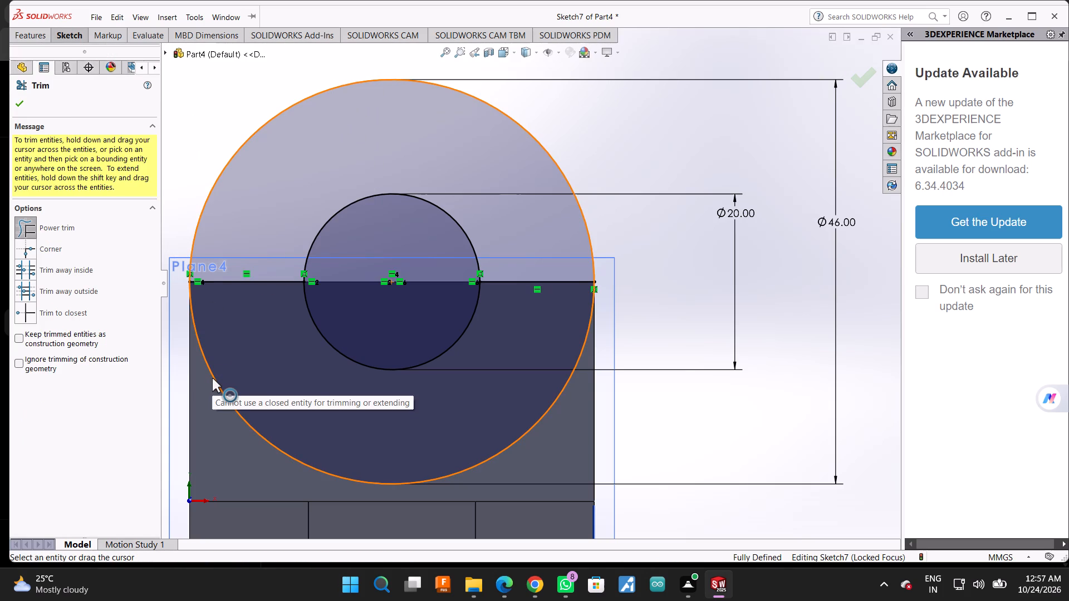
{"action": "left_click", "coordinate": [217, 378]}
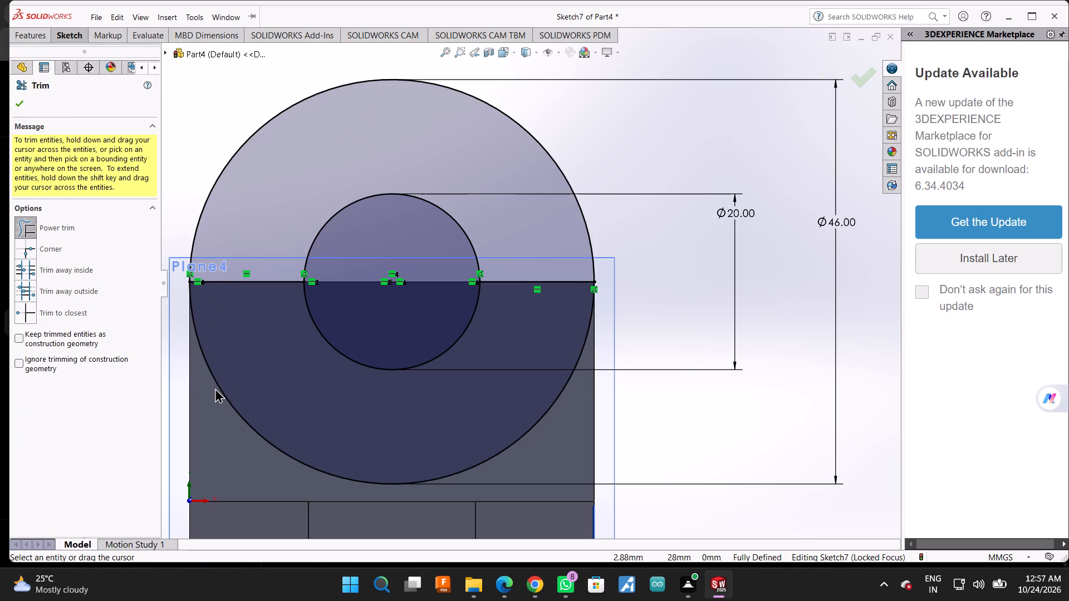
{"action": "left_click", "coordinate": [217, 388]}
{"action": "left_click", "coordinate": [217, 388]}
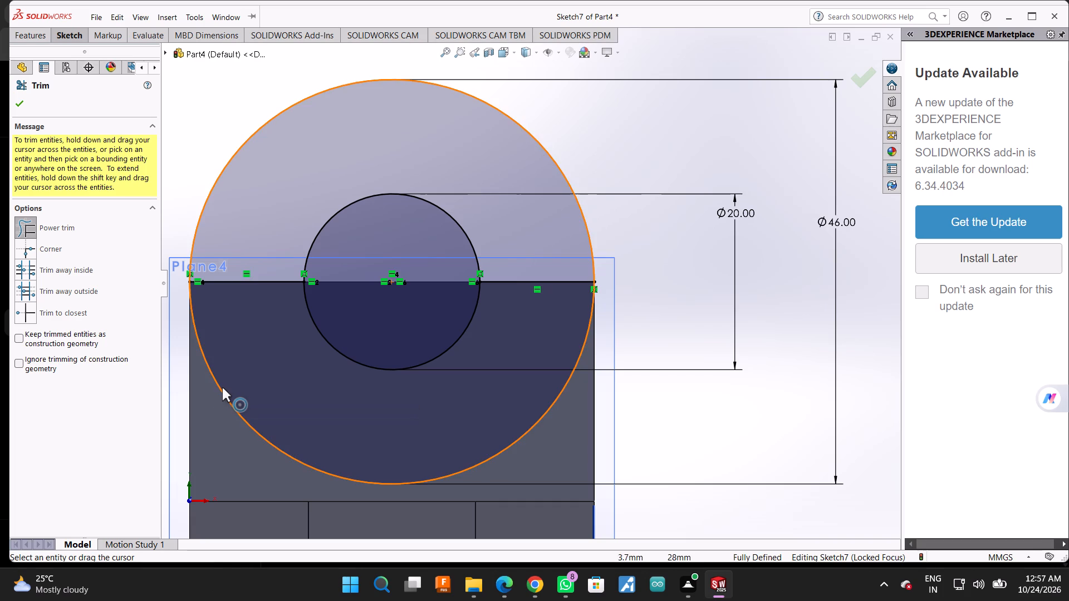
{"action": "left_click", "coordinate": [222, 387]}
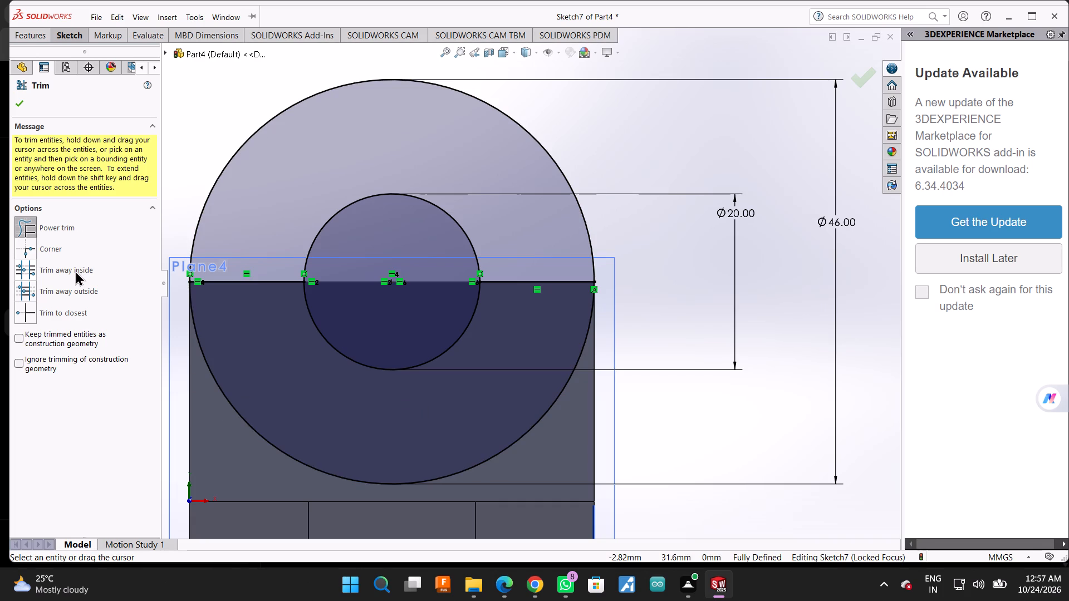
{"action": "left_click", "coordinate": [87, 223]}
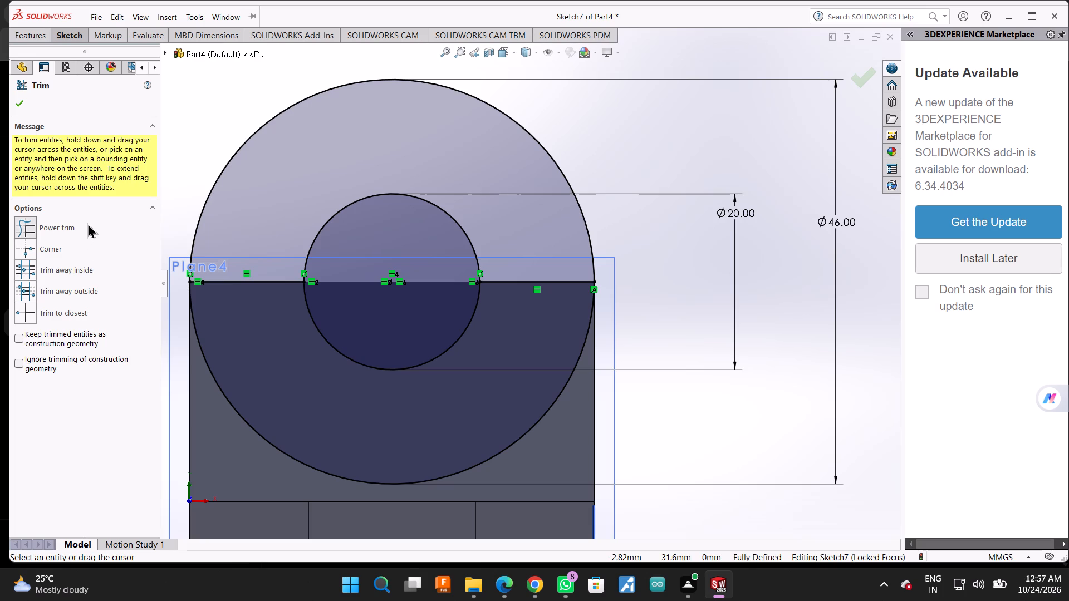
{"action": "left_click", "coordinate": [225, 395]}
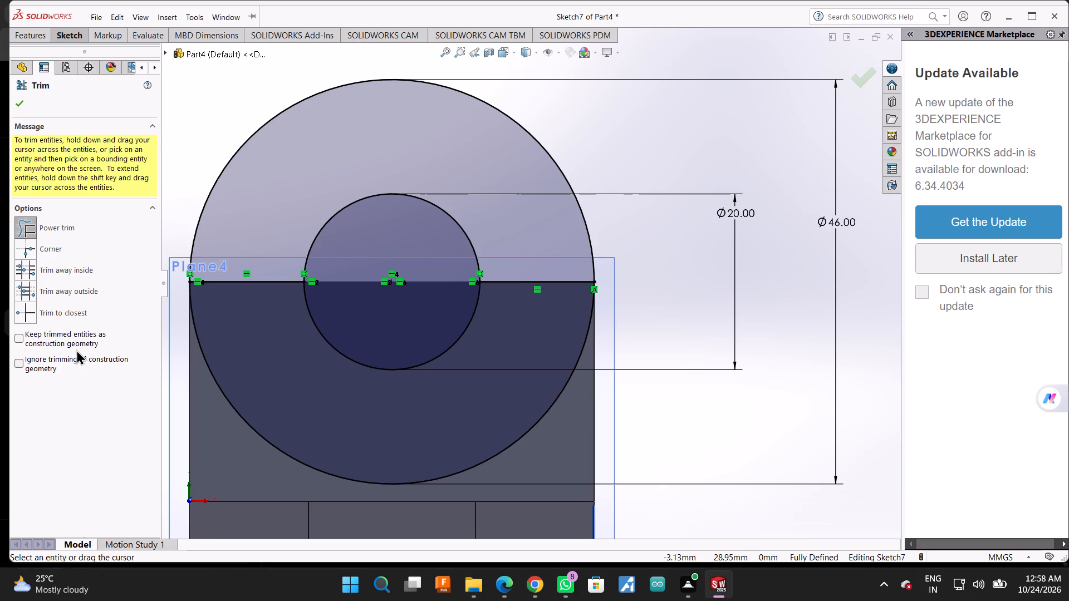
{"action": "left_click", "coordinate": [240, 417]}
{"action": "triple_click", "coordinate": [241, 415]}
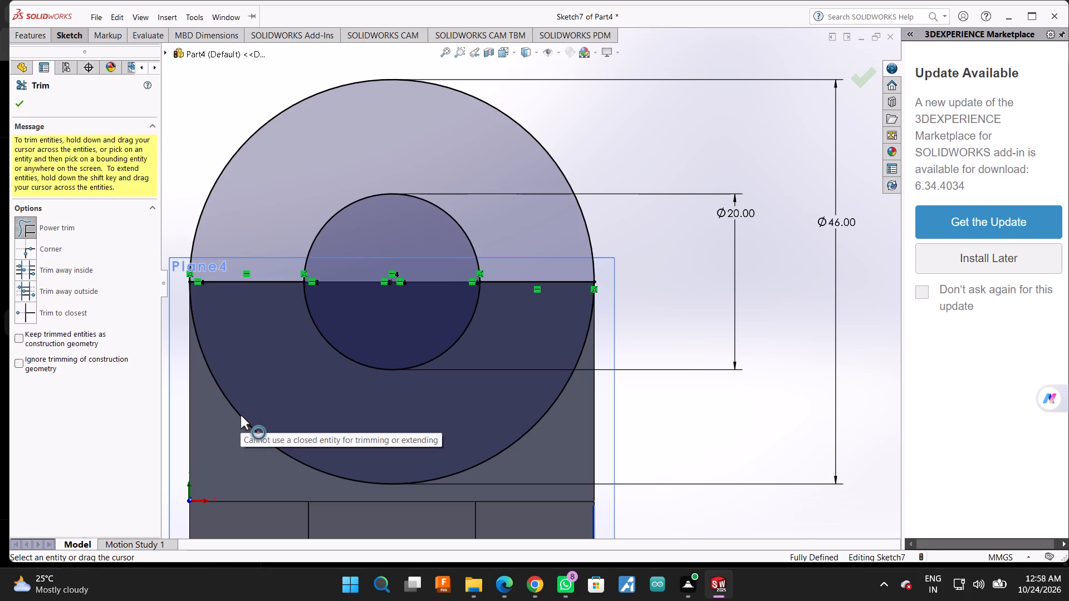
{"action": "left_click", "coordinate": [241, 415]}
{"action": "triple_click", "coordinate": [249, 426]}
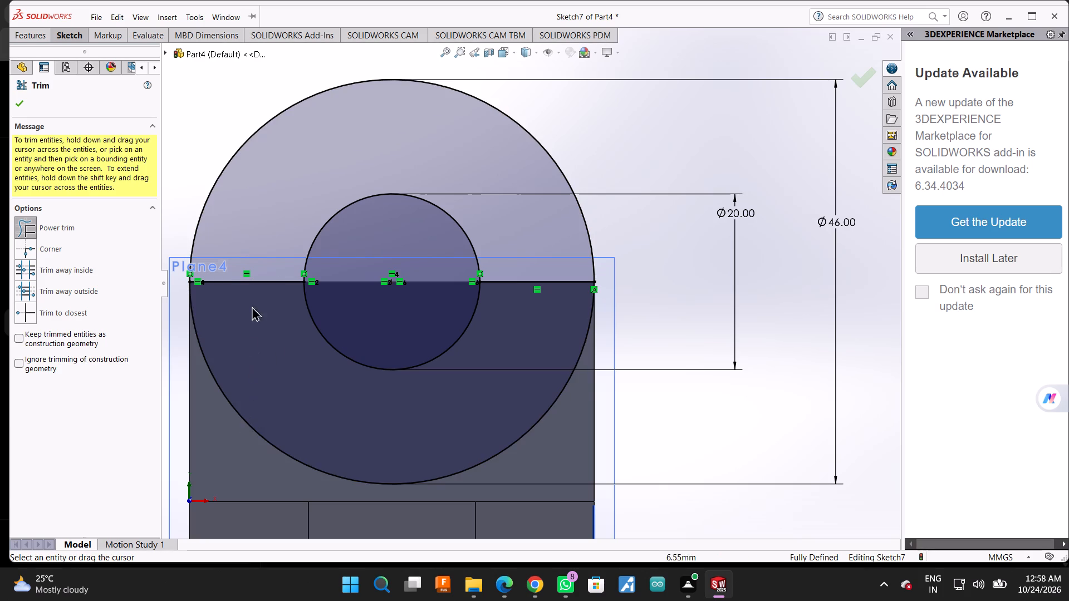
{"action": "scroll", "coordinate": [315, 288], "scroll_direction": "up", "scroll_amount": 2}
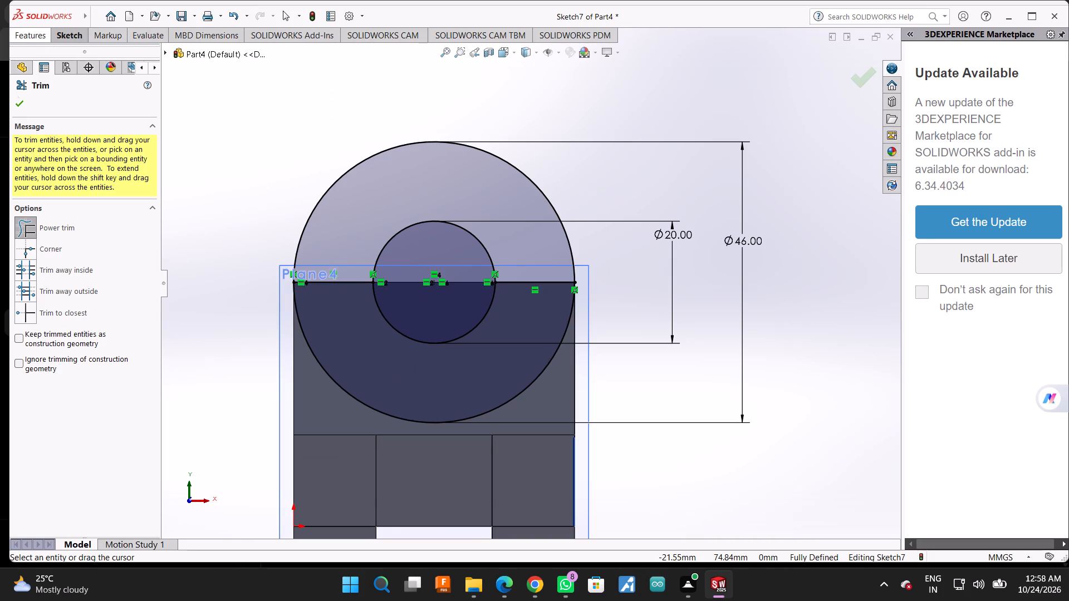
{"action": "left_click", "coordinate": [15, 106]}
Extrude the upper half-ring region 10 mm backward over the upright block's thickness, with Merge result on.
{"action": "left_click", "coordinate": [17, 33]}
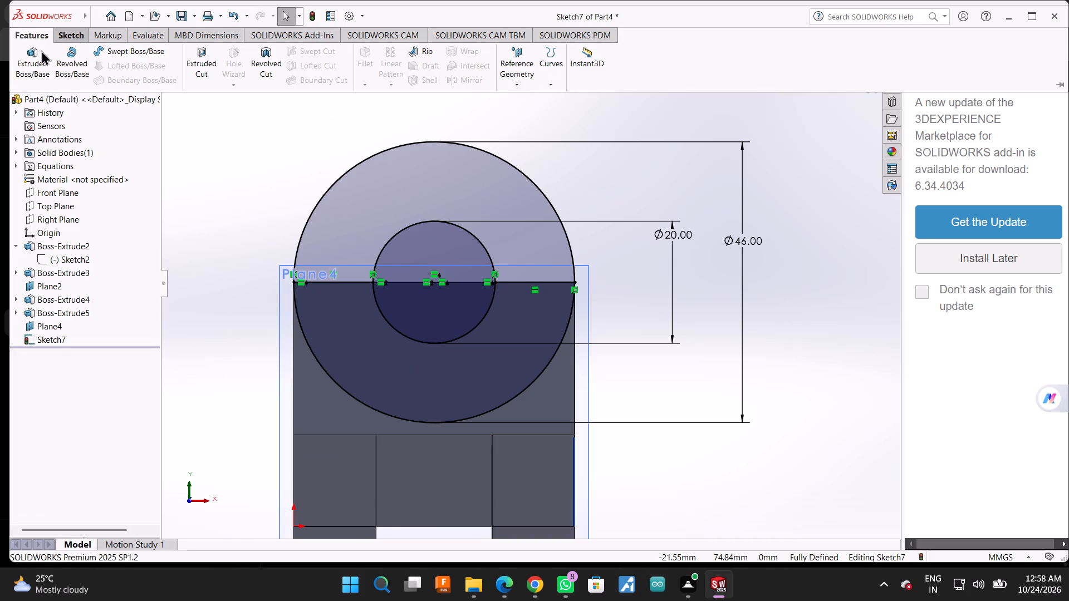
{"action": "left_click", "coordinate": [40, 53]}
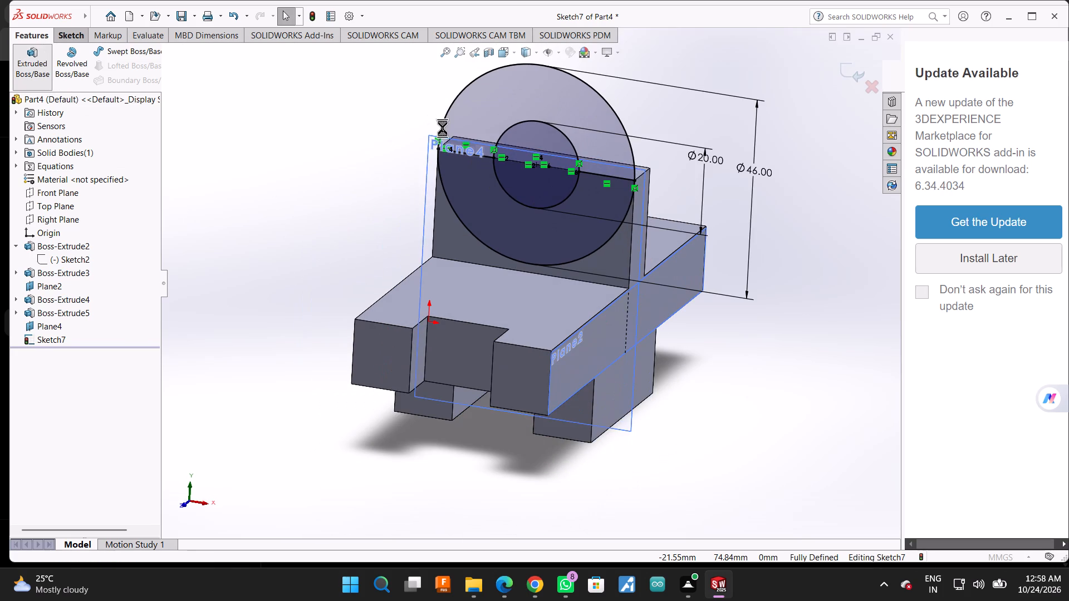
{"action": "left_click", "coordinate": [501, 119]}
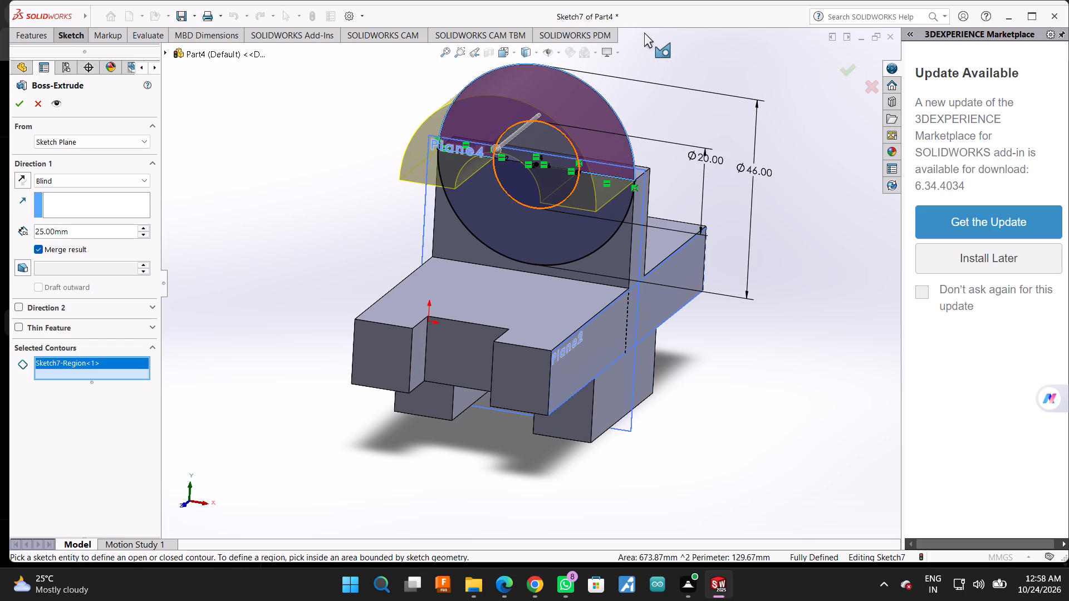
{"action": "left_click", "coordinate": [41, 235]}
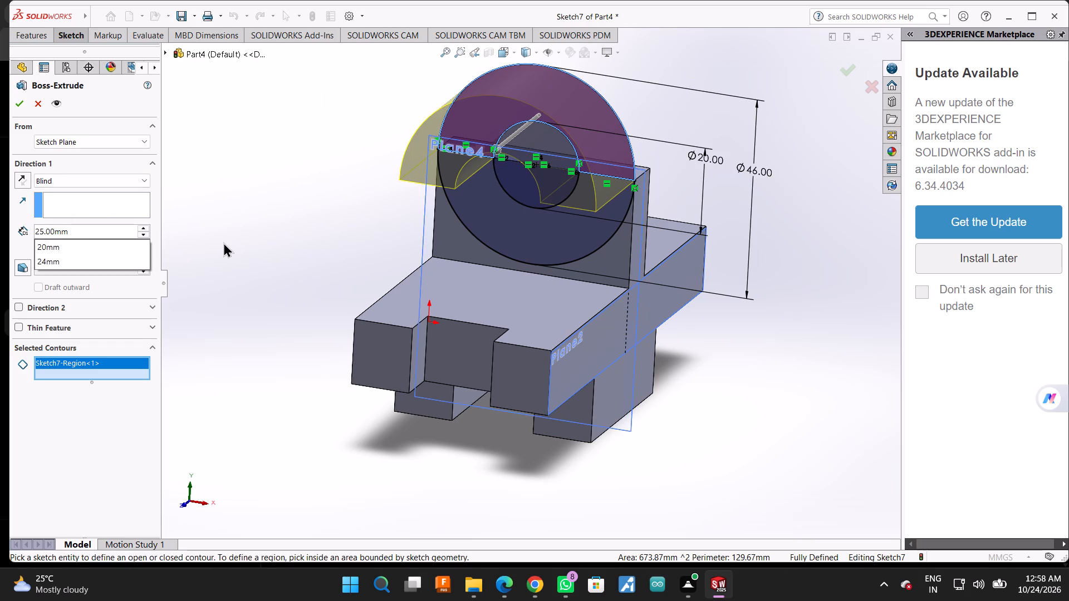
{"action": "key", "text": "Right"}
{"action": "key", "text": "BackSpace"}
{"action": "key", "text": "BackSpace"}
{"action": "key", "text": "BackSpace"}
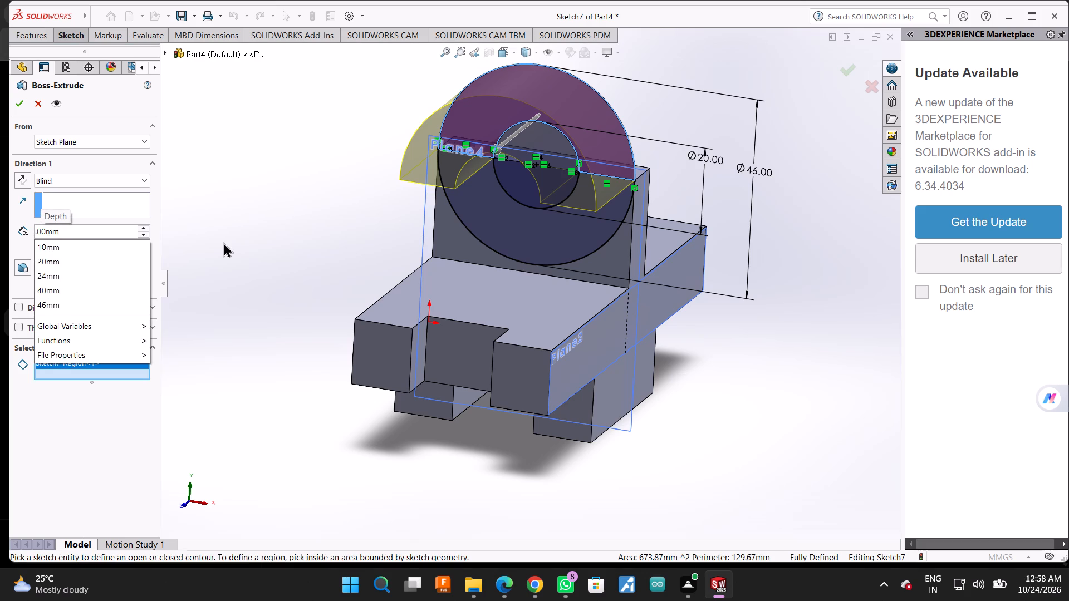
{"action": "type", "text": "10"}
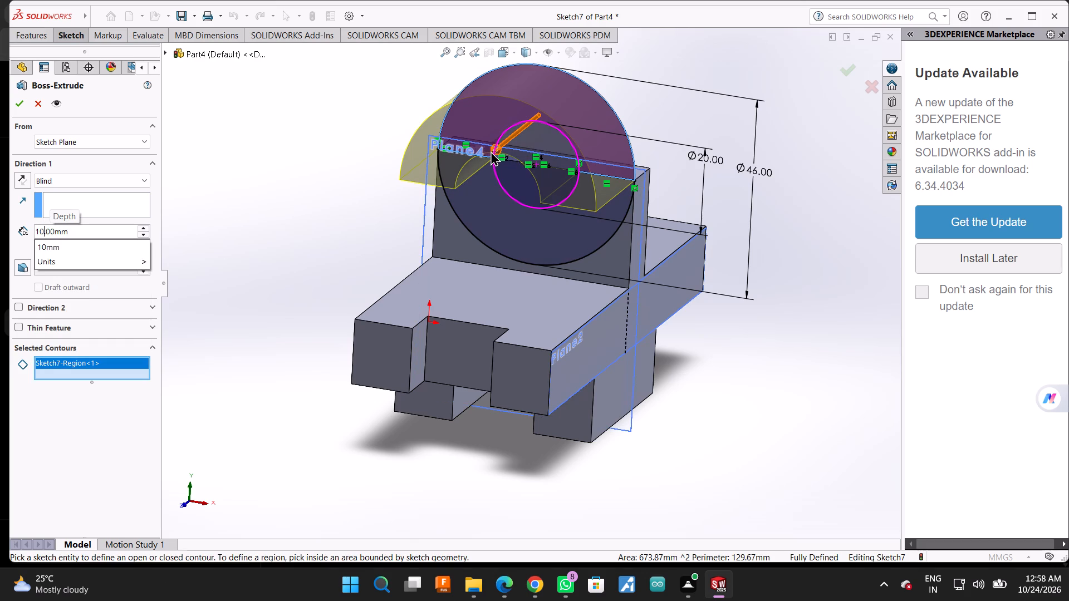
{"action": "left_click_drag", "start_coordinate": [491, 151], "coordinate": [512, 152]}
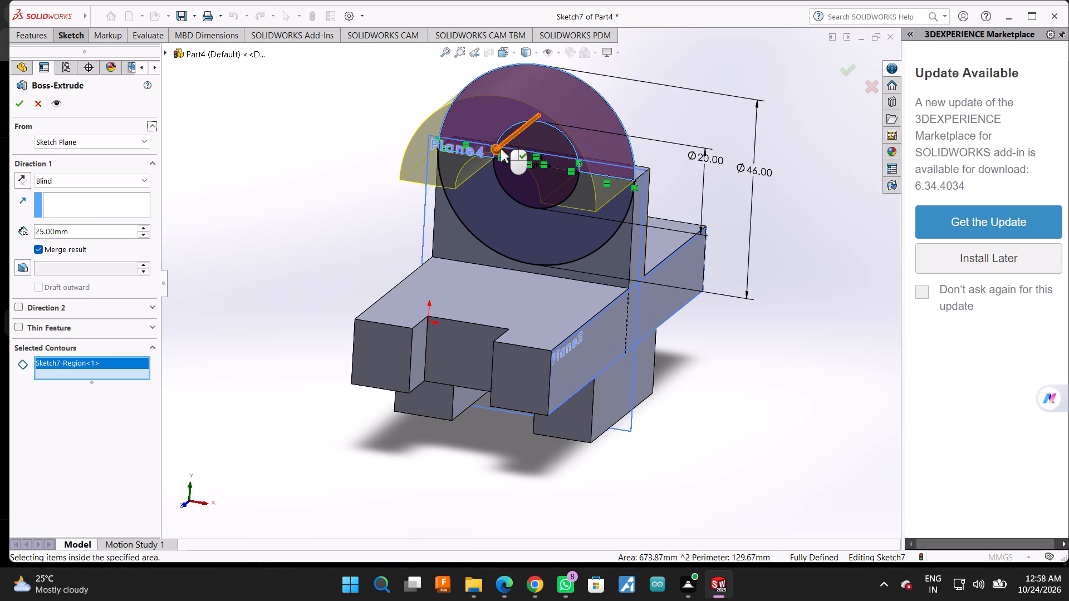
{"action": "left_click_drag", "start_coordinate": [498, 149], "coordinate": [581, 92]}
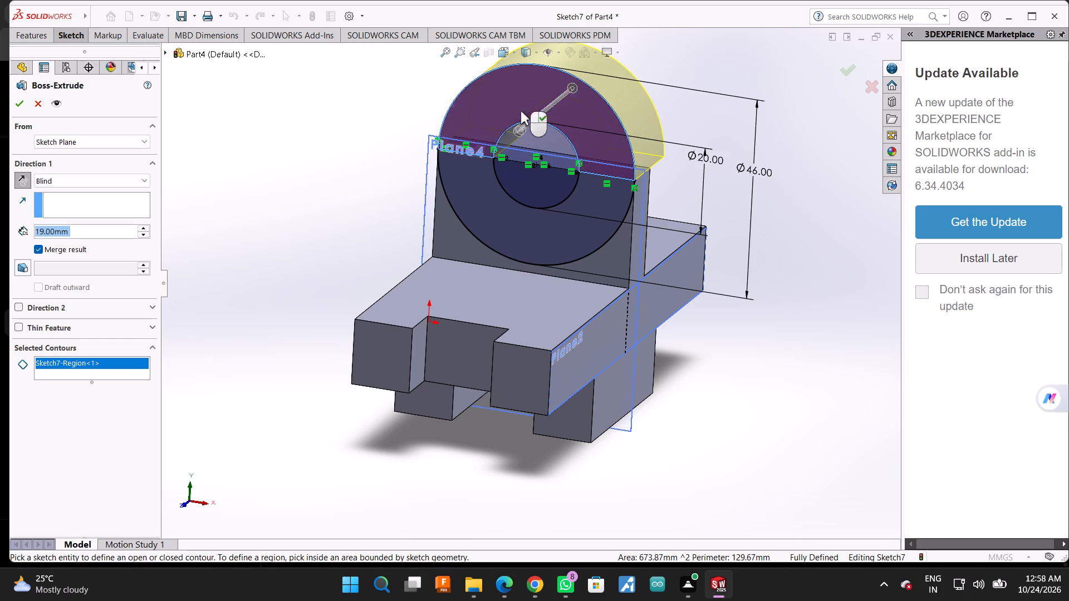
{"action": "left_click", "coordinate": [48, 229]}
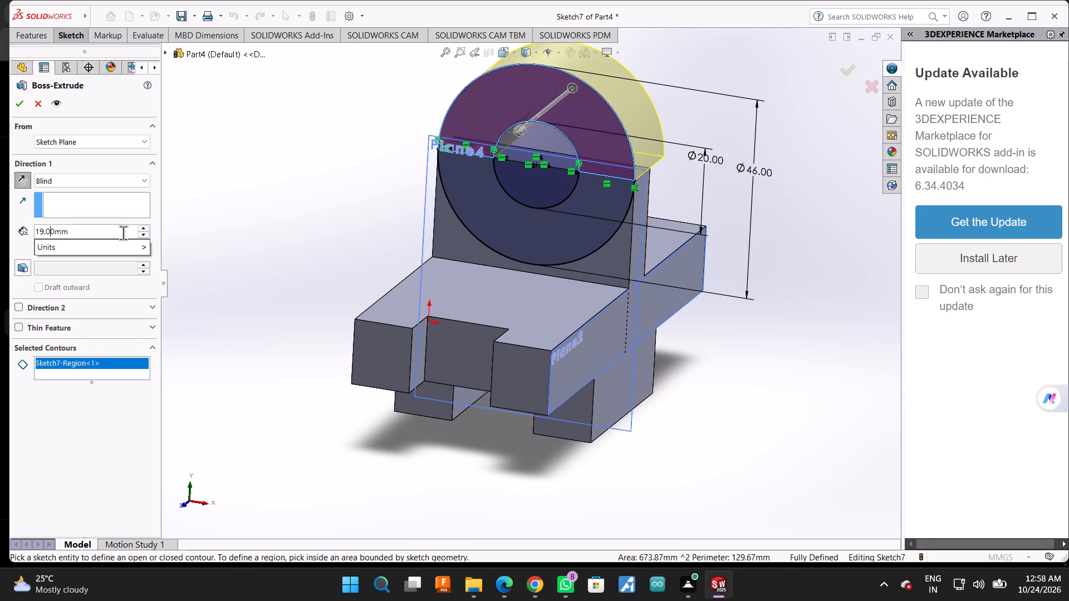
{"action": "key", "text": "Left"}
{"action": "key", "text": "Left"}
{"action": "key", "text": "BackSpace"}
{"action": "key", "text": "0"}
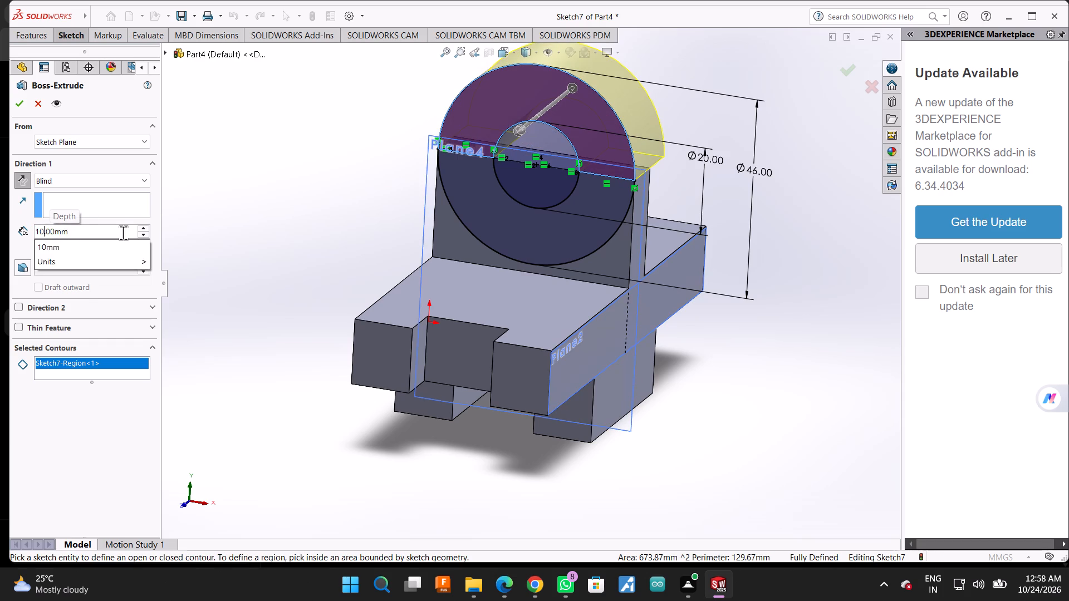
{"action": "key", "text": "Return"}
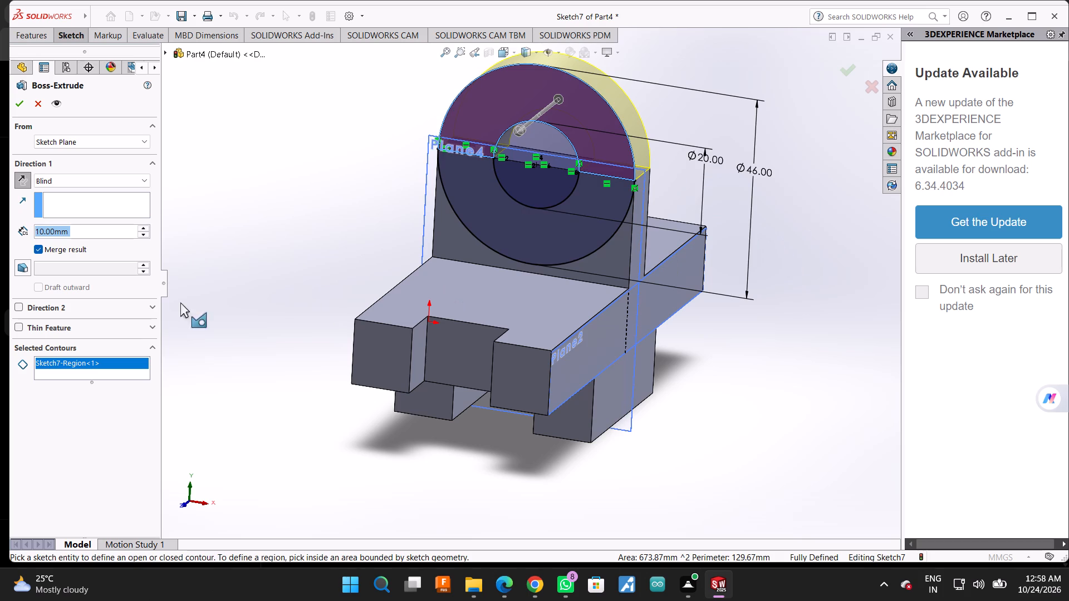
{"action": "left_click", "coordinate": [12, 101]}
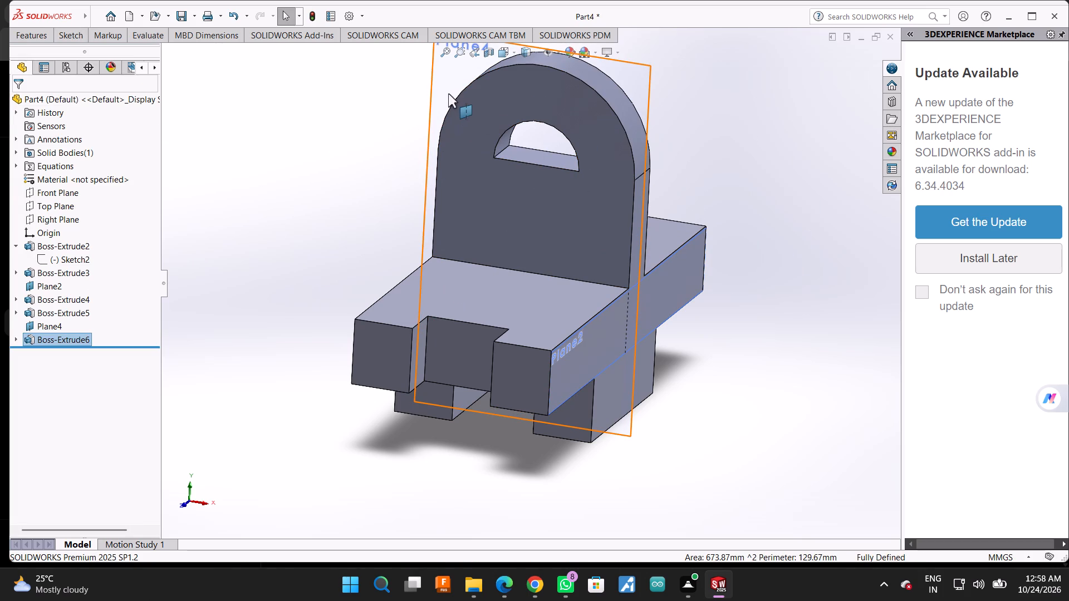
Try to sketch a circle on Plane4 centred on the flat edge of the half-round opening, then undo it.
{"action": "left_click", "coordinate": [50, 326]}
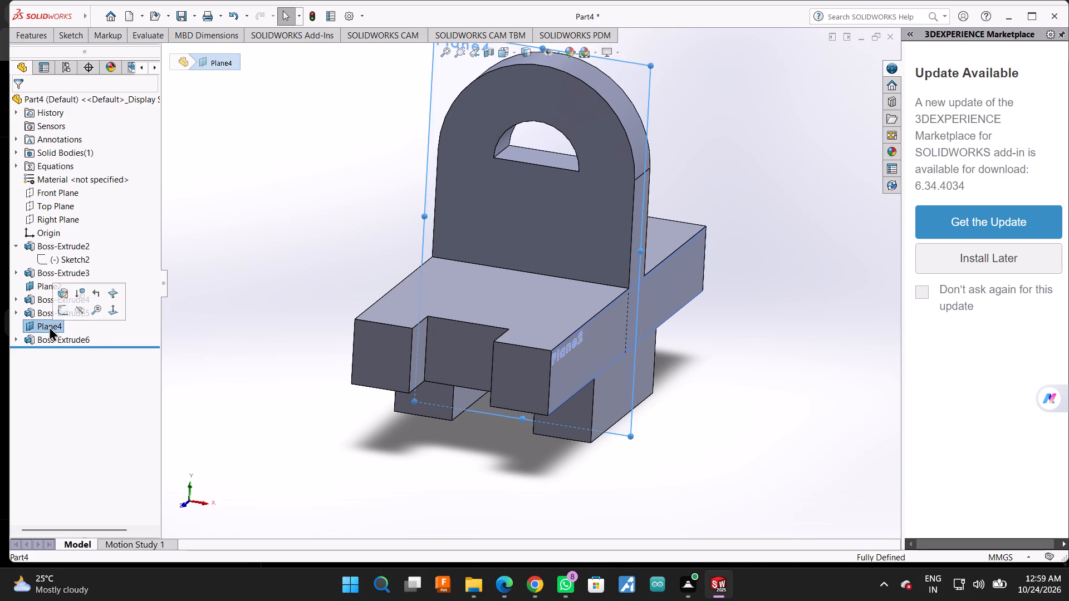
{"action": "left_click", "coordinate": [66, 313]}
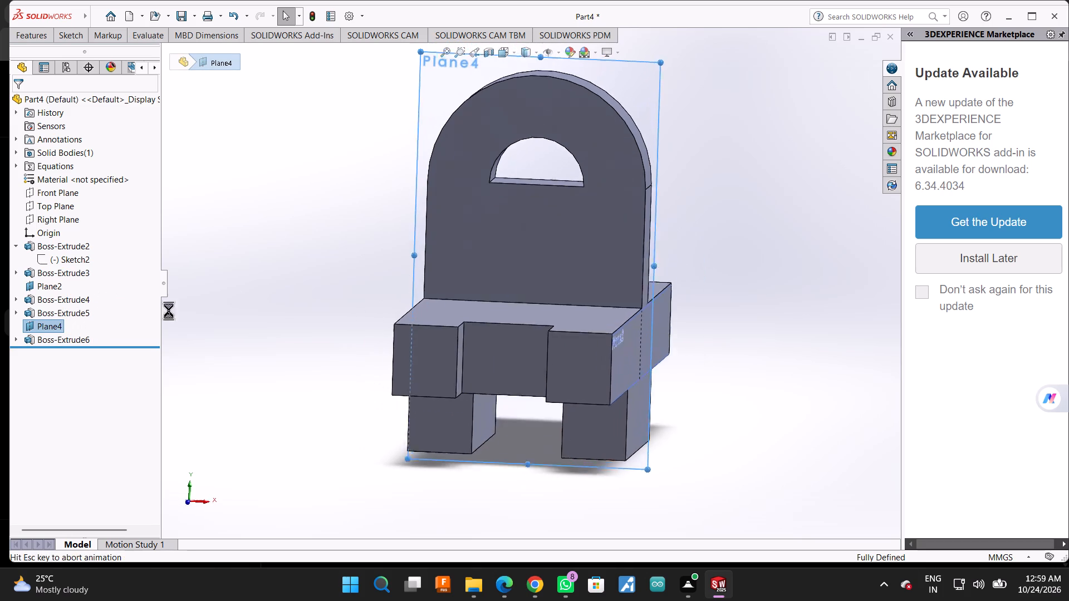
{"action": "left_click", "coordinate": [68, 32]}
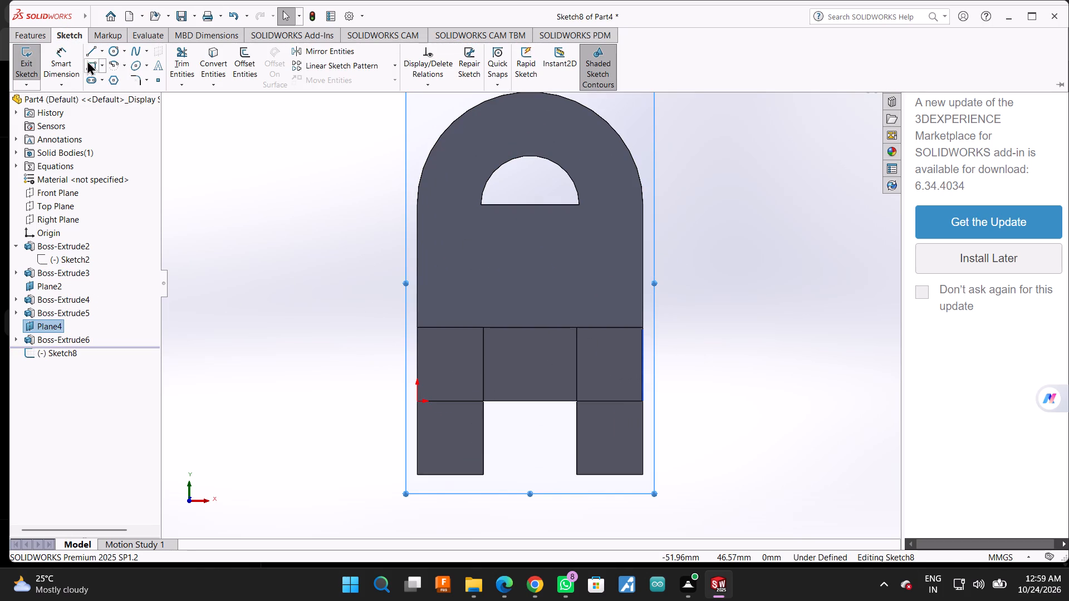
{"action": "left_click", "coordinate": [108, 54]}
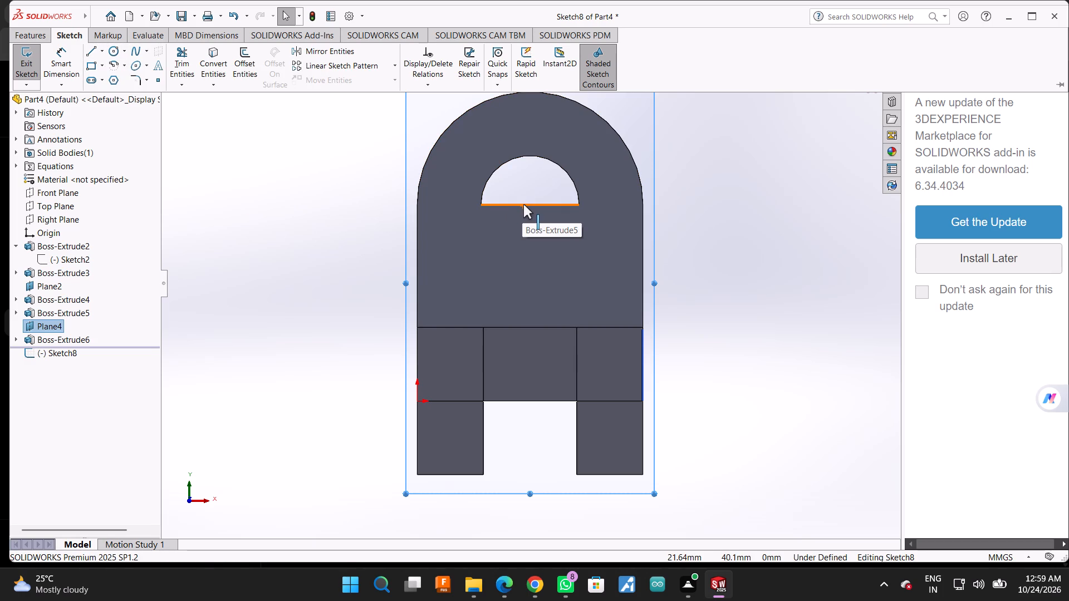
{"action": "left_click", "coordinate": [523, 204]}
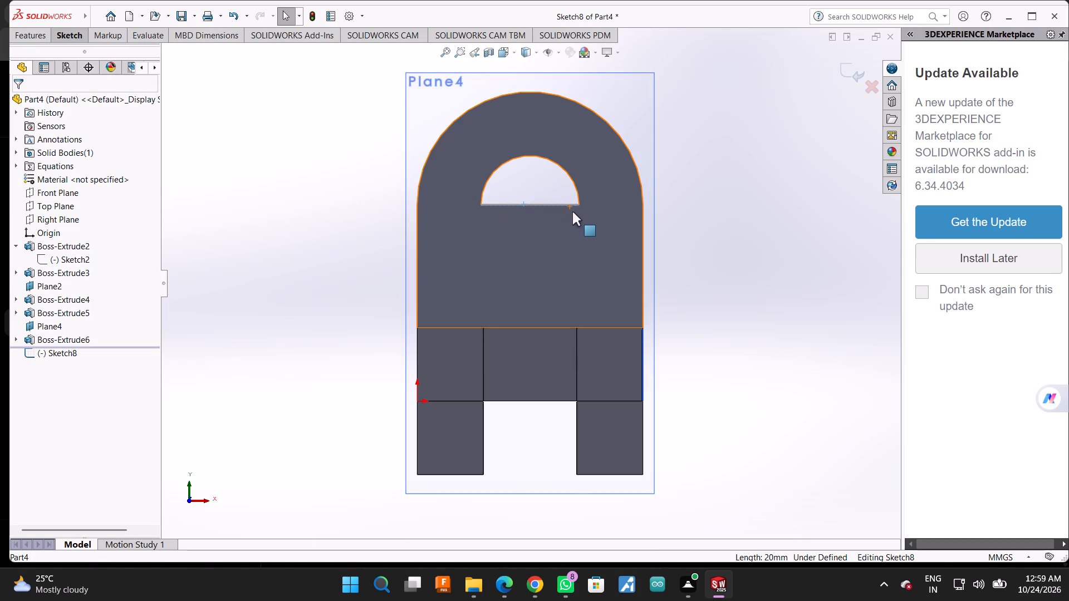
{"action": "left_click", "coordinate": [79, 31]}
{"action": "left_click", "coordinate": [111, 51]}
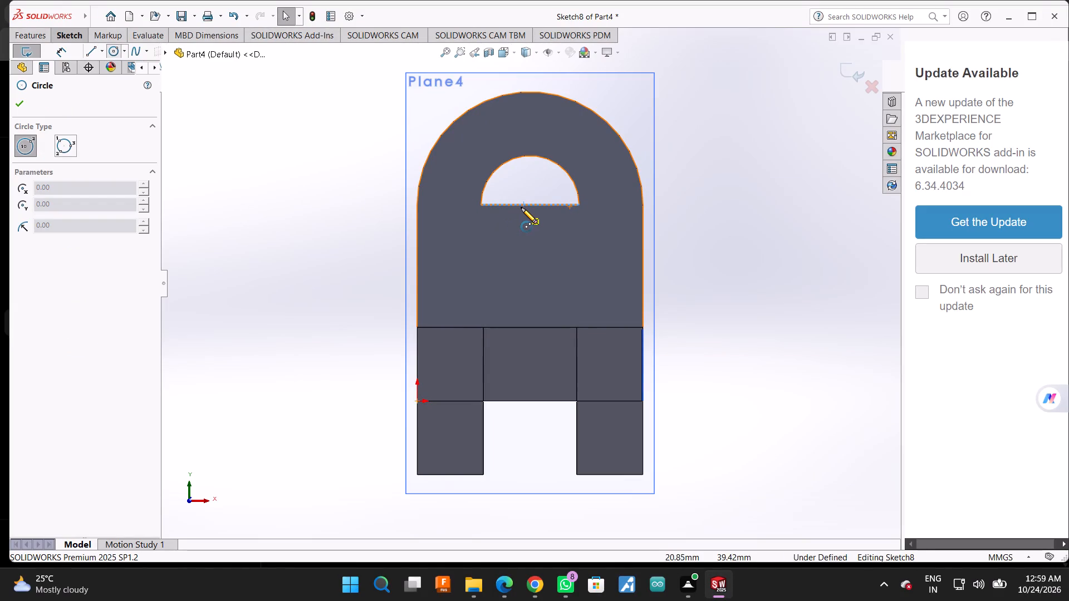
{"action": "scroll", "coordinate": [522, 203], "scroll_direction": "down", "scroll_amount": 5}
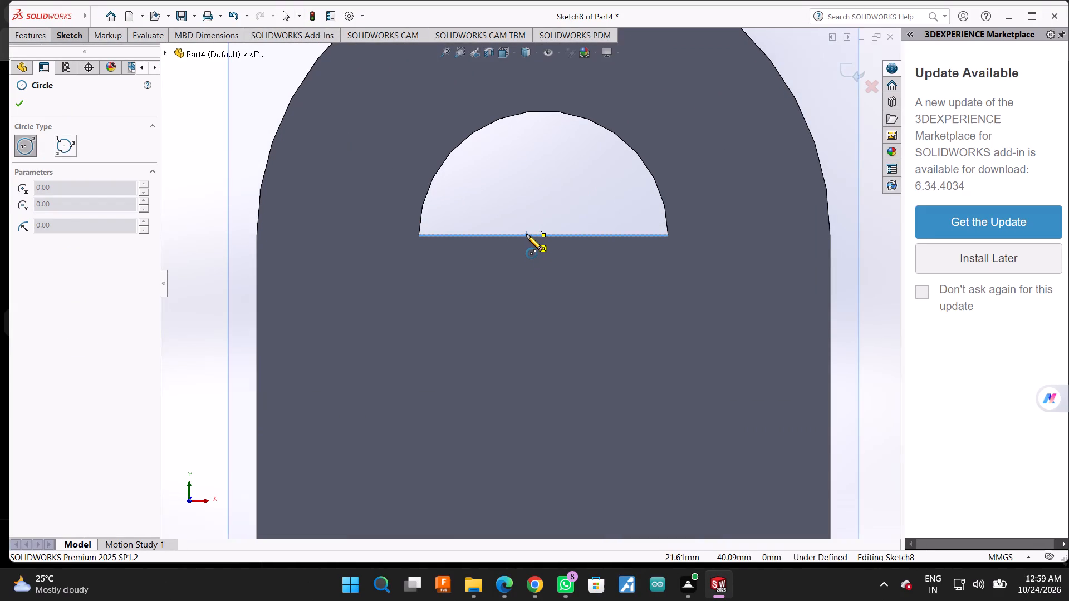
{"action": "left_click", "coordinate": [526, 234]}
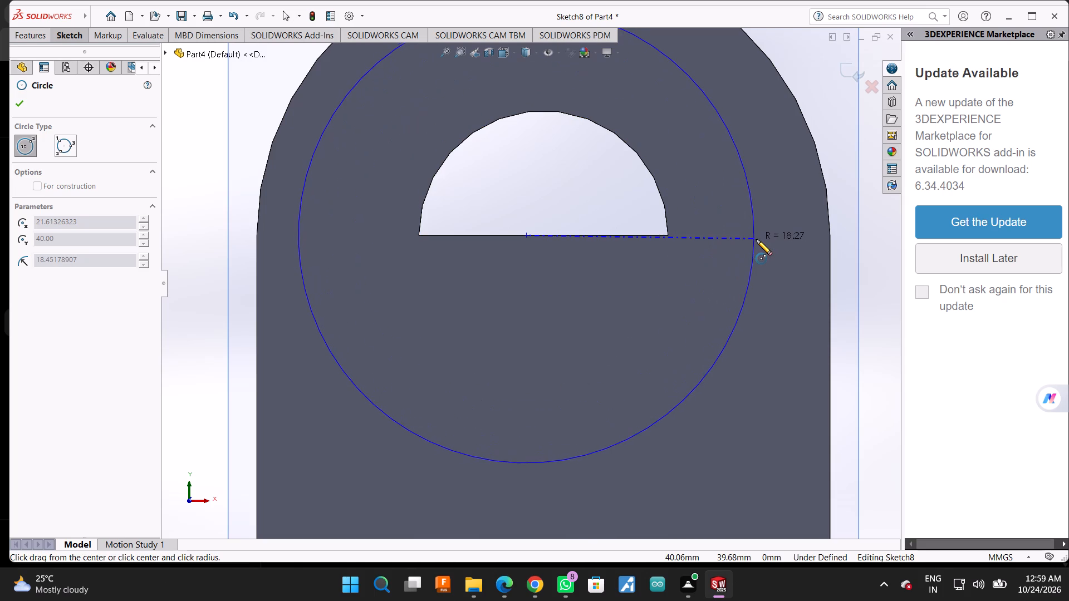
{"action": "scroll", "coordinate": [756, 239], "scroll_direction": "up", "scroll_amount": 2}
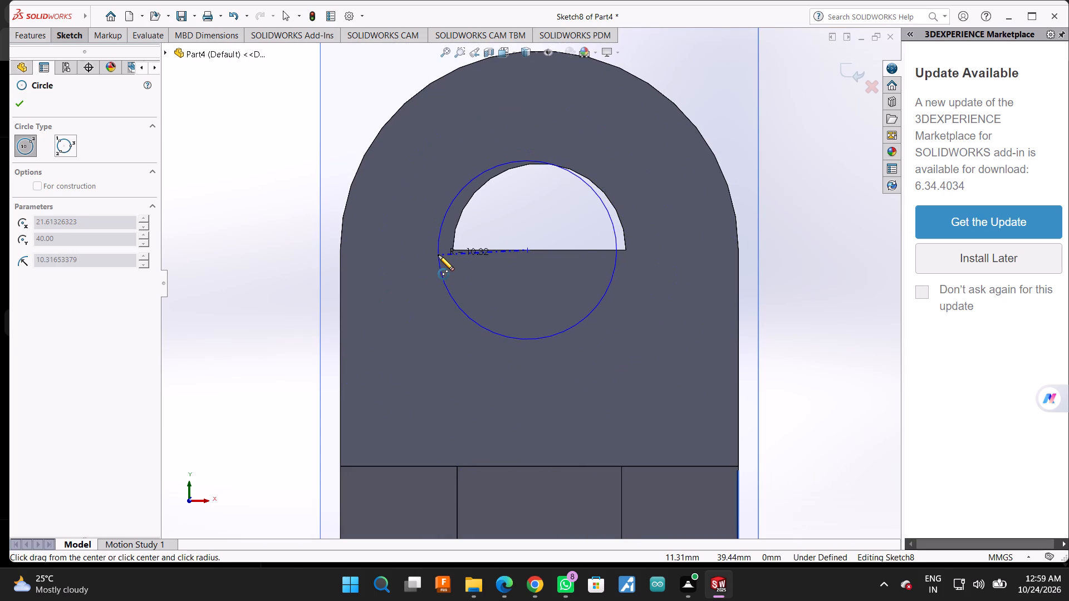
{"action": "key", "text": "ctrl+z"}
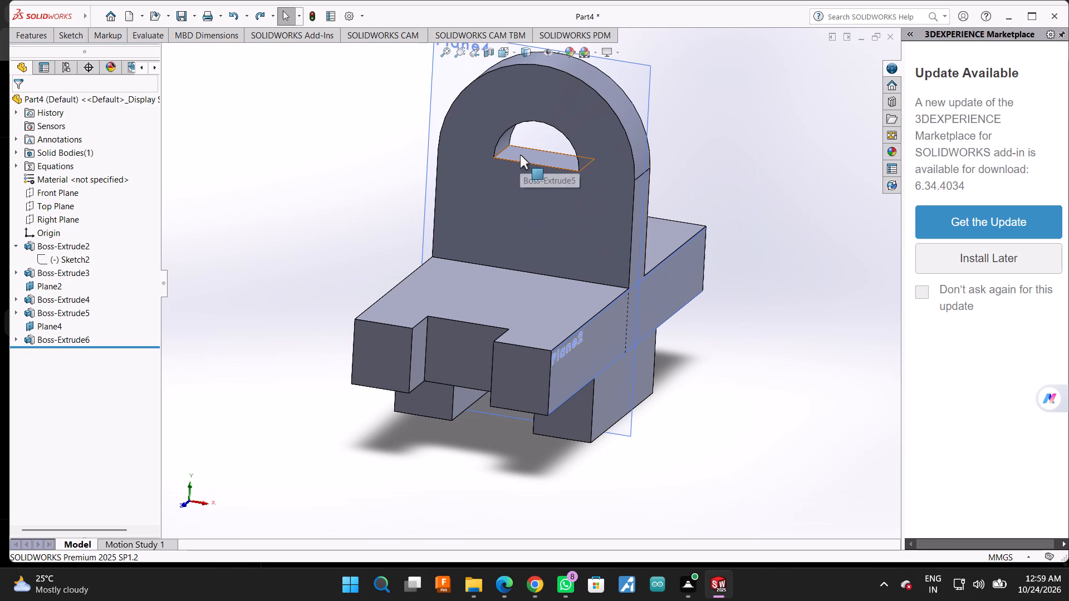
Sketch a 10 mm radius circle on Plane4, centred on the midpoint of the half-round opening's flat edge.
{"action": "left_click", "coordinate": [55, 328]}
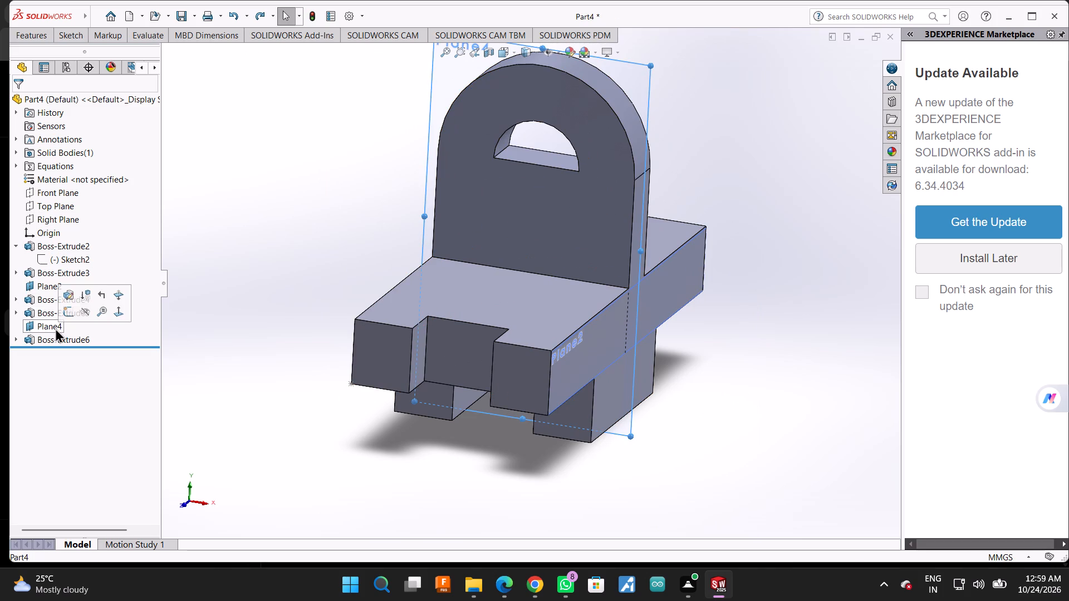
{"action": "left_click", "coordinate": [68, 308]}
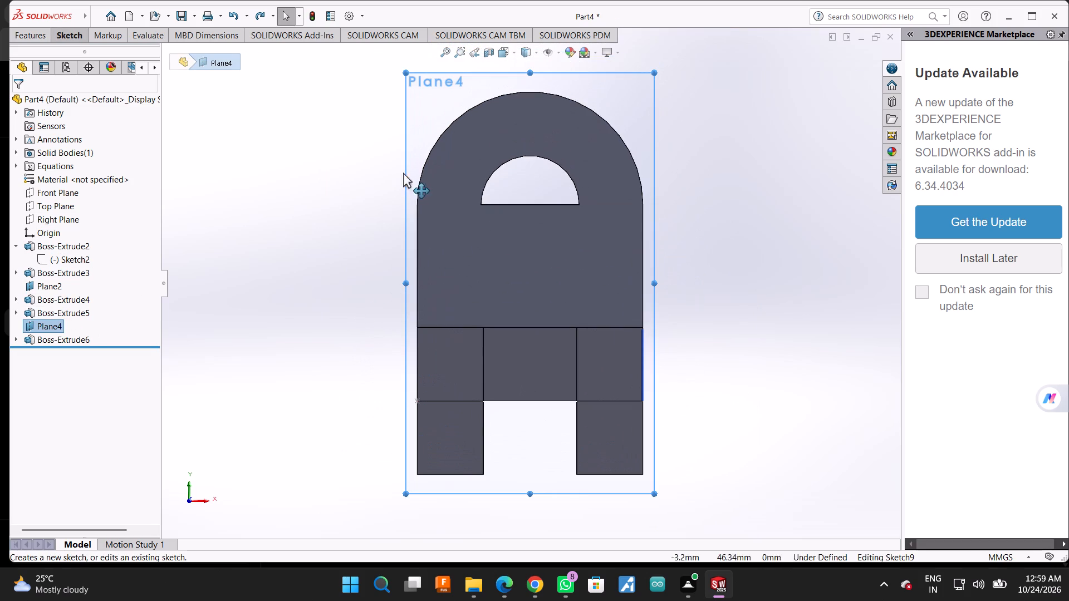
{"action": "left_click", "coordinate": [73, 38]}
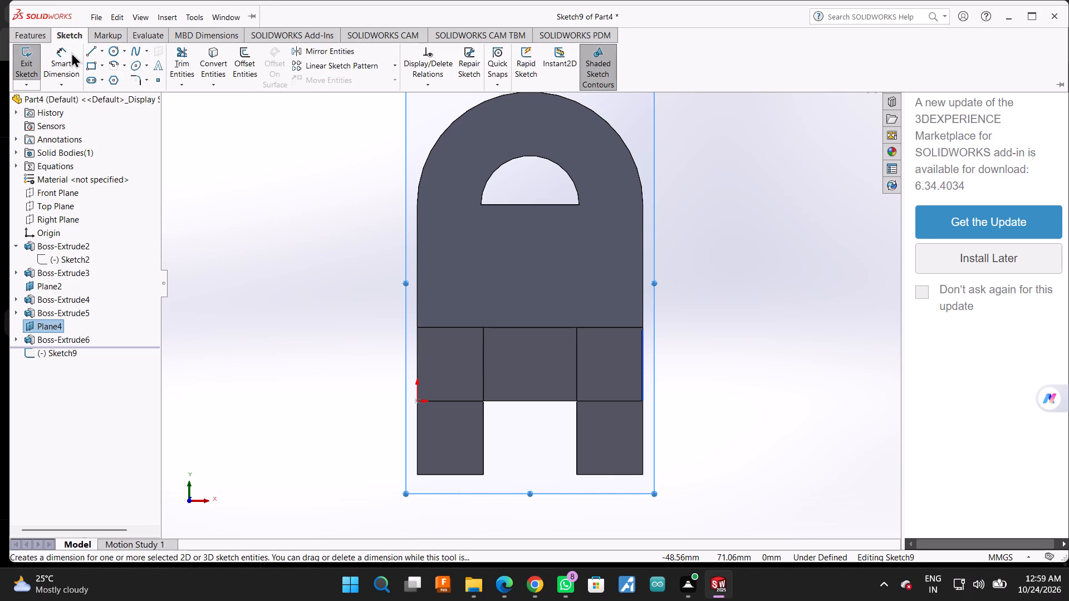
{"action": "left_click", "coordinate": [110, 54]}
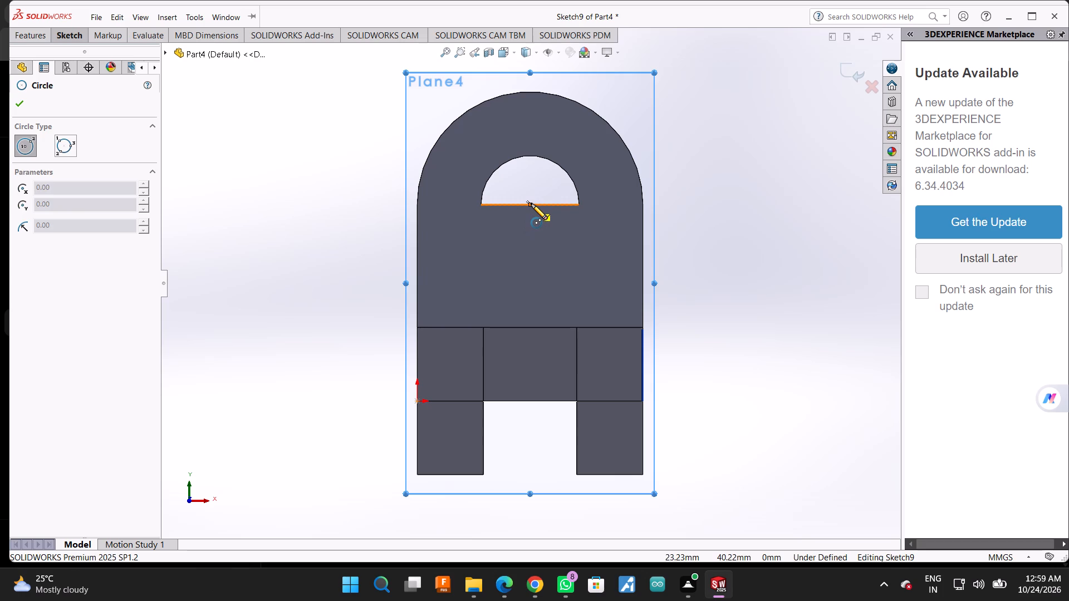
{"action": "left_click", "coordinate": [531, 204]}
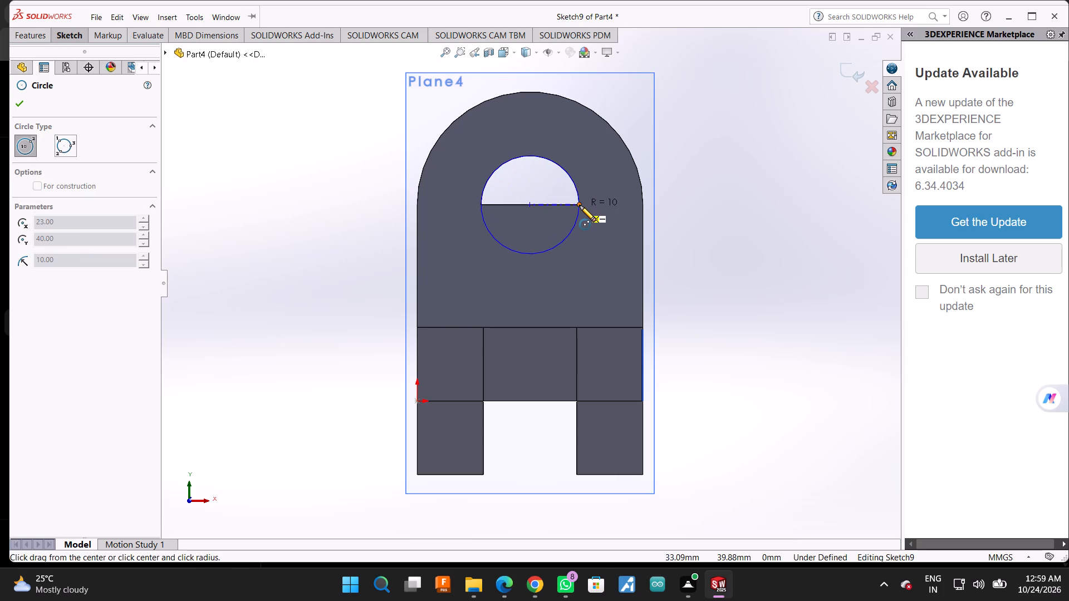
{"action": "left_click", "coordinate": [580, 205]}
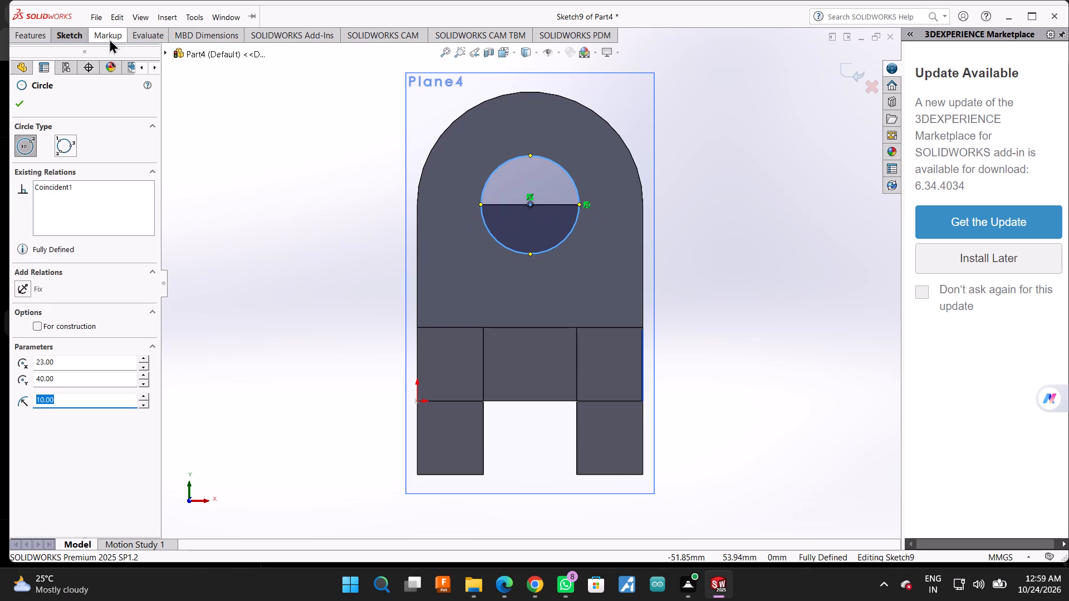
{"action": "left_click", "coordinate": [15, 102]}
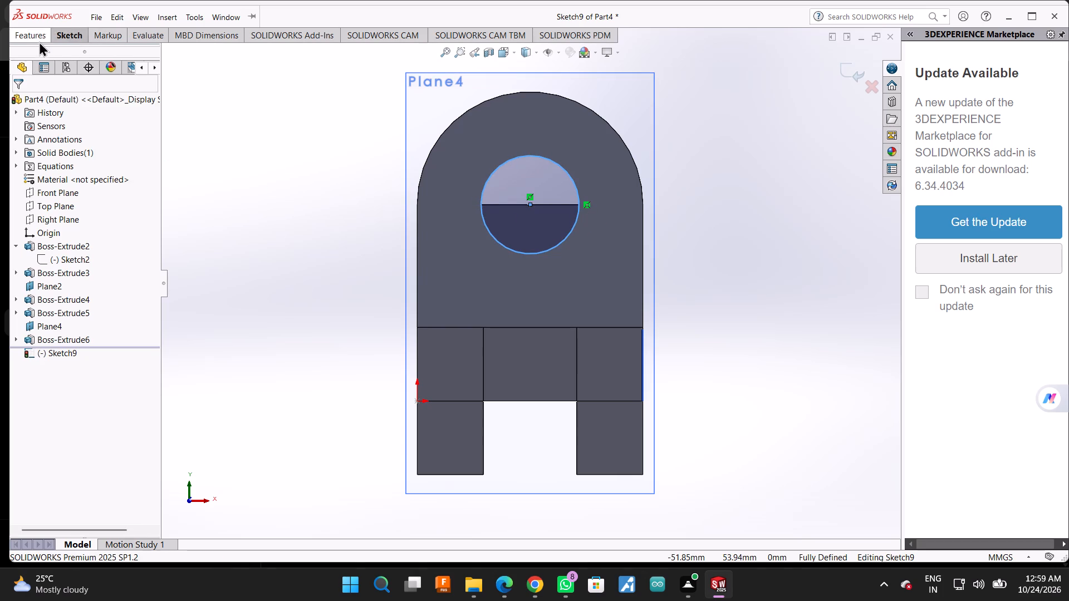
Cut the circle through the upright with a Blind Extruded Cut 10 mm deep.
{"action": "left_click", "coordinate": [38, 35]}
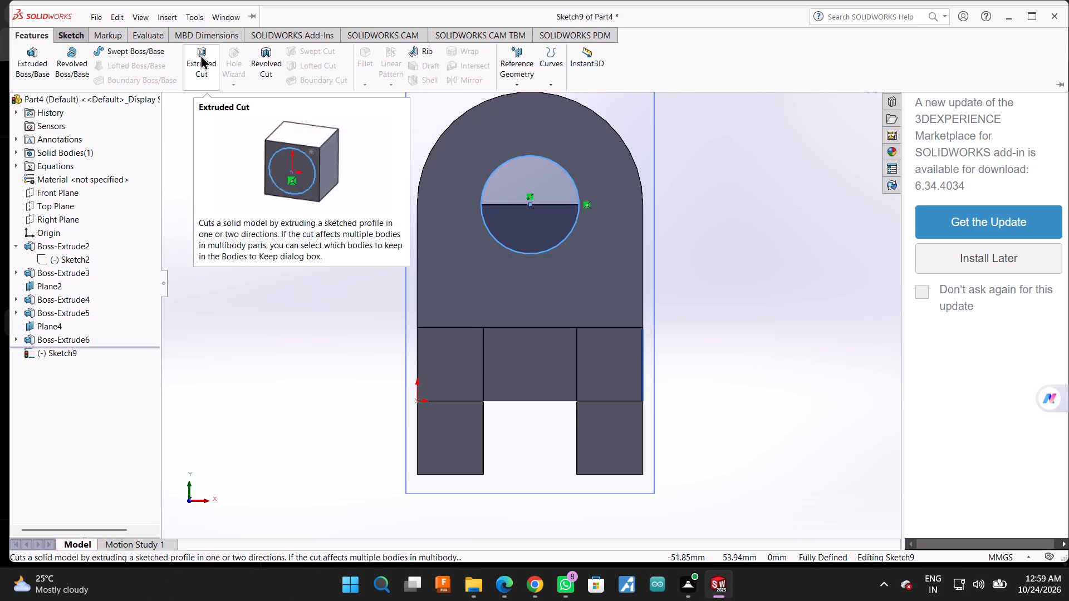
{"action": "left_click", "coordinate": [200, 55]}
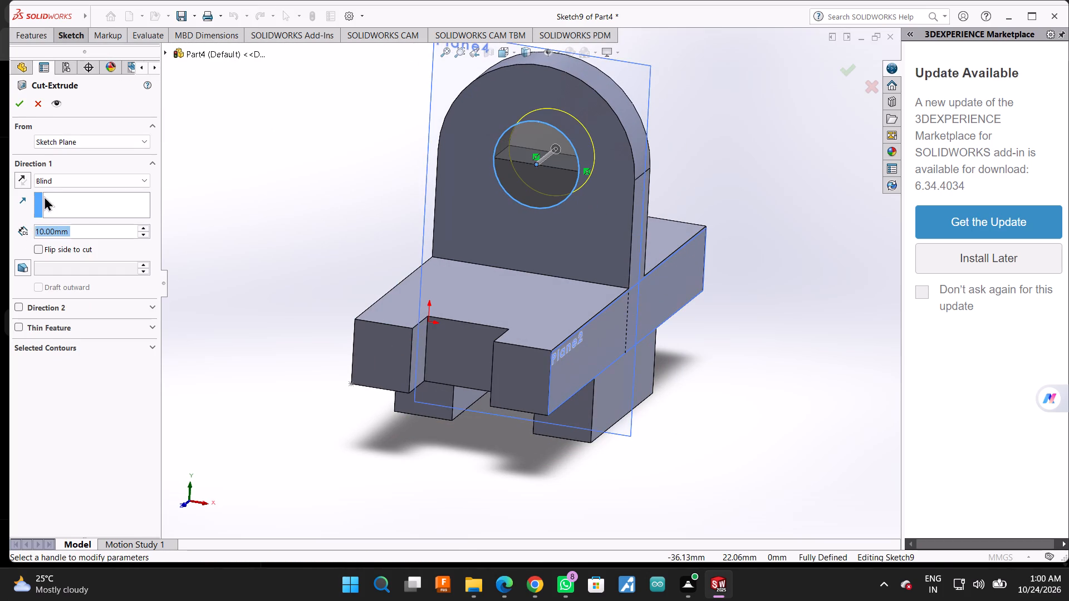
{"action": "left_click", "coordinate": [11, 106]}
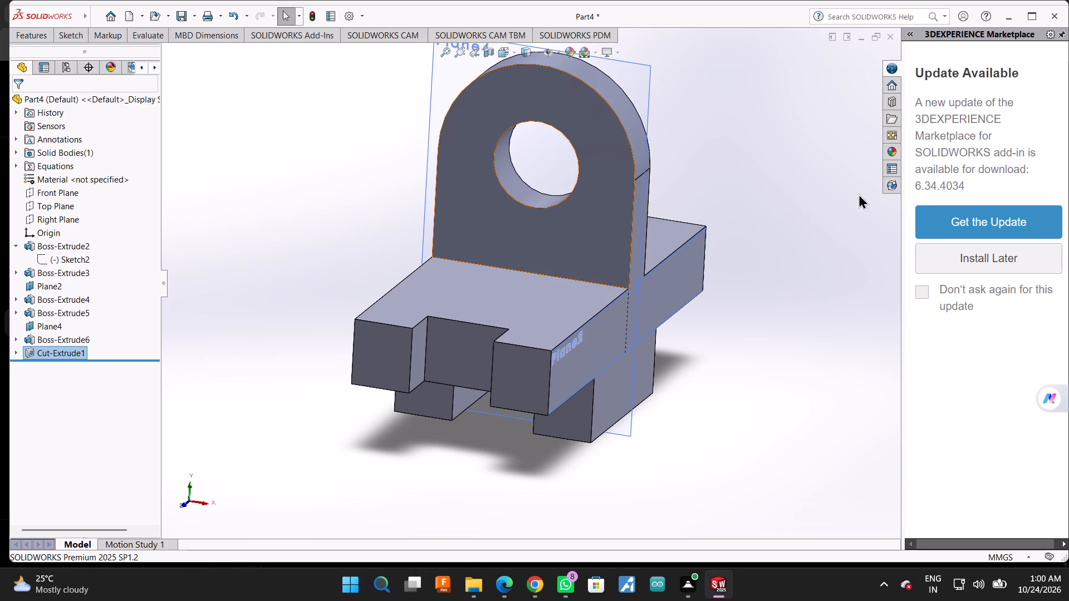
Enlarge the viewing area and examine the upright's hole, the plate's top faces and the notched end from several angles.
{"action": "left_click_drag", "start_coordinate": [901, 323], "coordinate": [944, 321]}
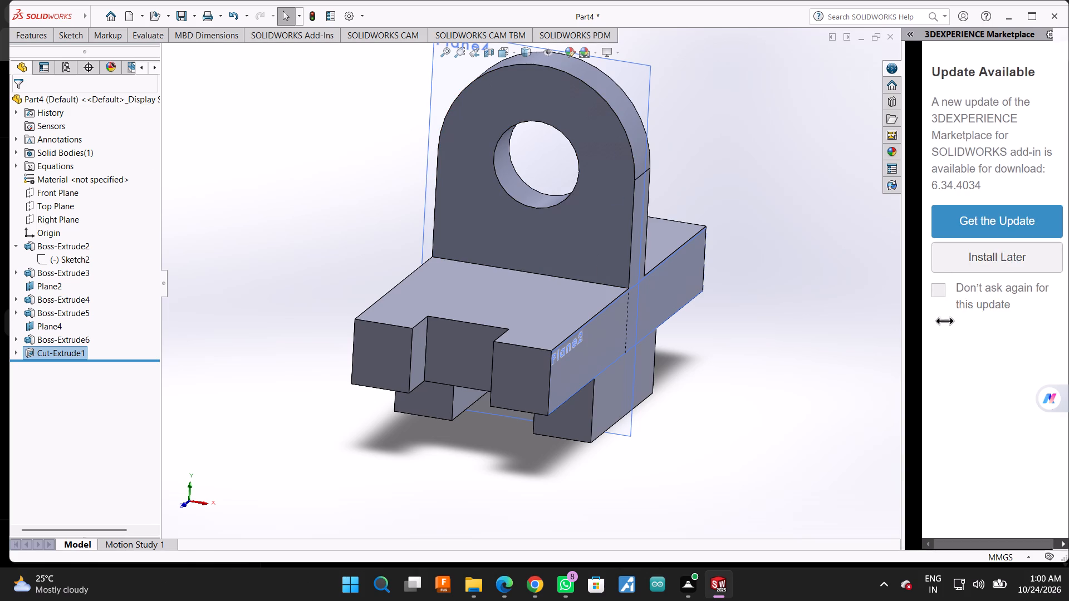
{"action": "left_click_drag", "start_coordinate": [944, 321], "coordinate": [1065, 283]}
{"action": "middle_click", "coordinate": [885, 230]}
{"action": "middle_click_drag", "start_coordinate": [884, 230], "coordinate": [791, 290]}
{"action": "middle_click_drag", "start_coordinate": [797, 282], "coordinate": [734, 307]}
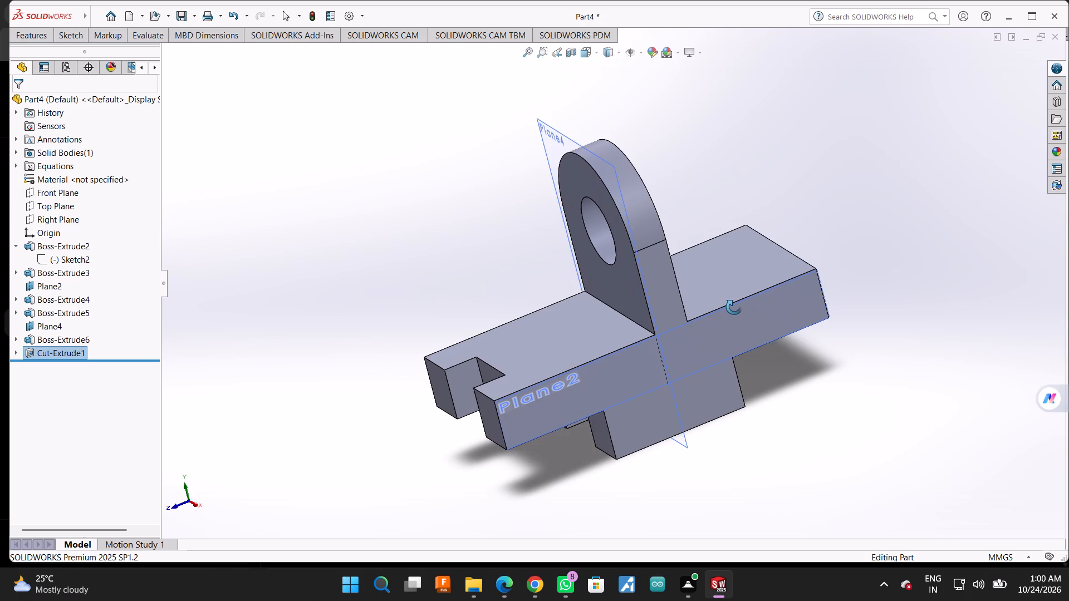
{"action": "middle_click_drag", "start_coordinate": [734, 307], "coordinate": [788, 277]}
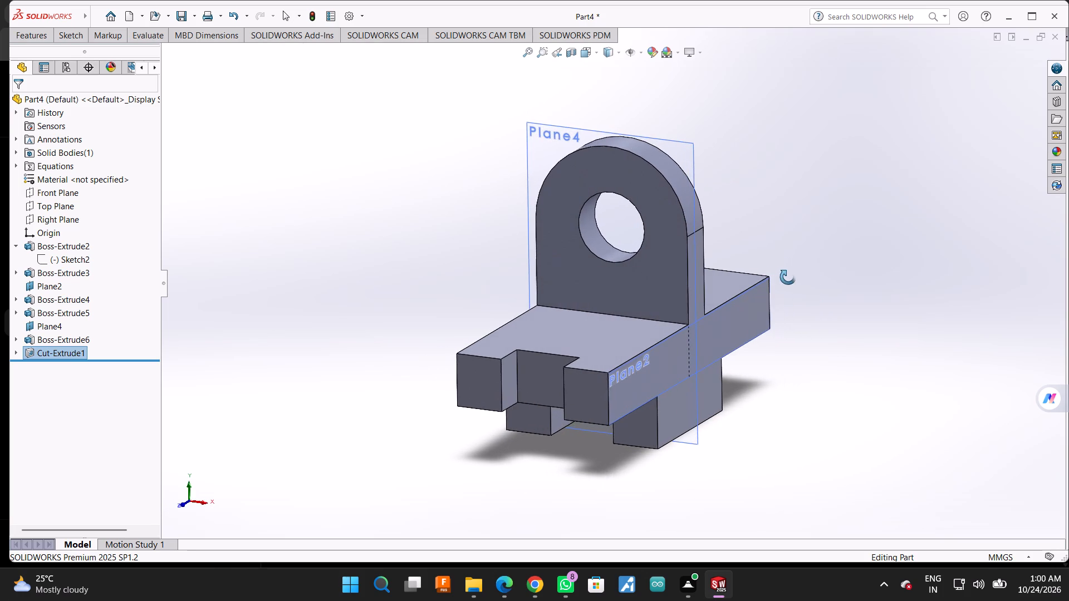
{"action": "middle_click_drag", "start_coordinate": [788, 277], "coordinate": [764, 275]}
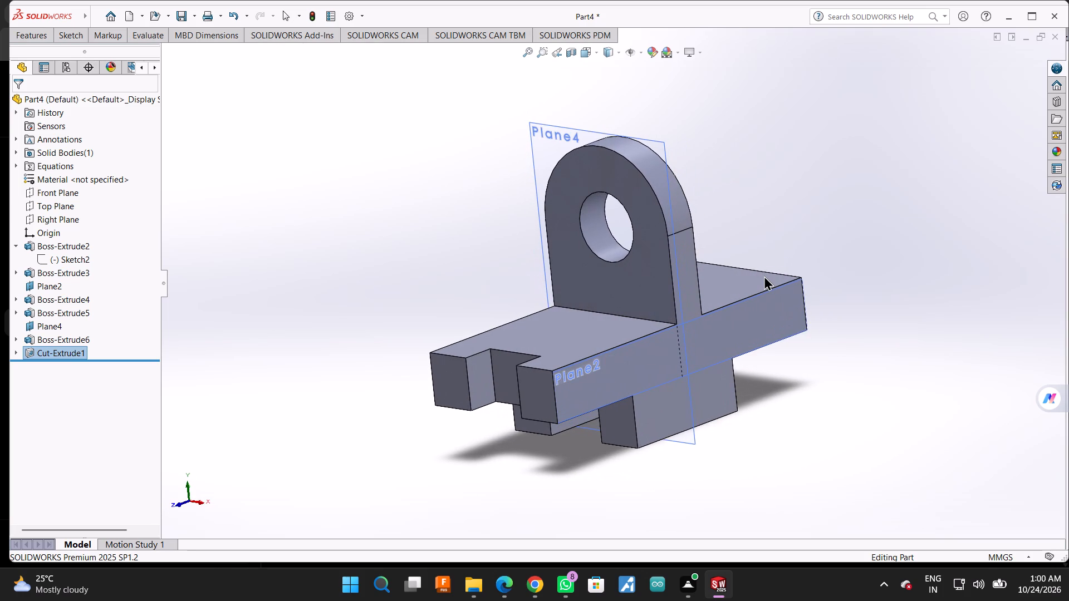
{"action": "middle_click_drag", "start_coordinate": [830, 196], "coordinate": [791, 224]}
{"action": "scroll", "coordinate": [686, 276], "scroll_direction": "down", "scroll_amount": 3}
{"action": "scroll", "coordinate": [595, 270], "scroll_direction": "down", "scroll_amount": 2}
{"action": "scroll", "coordinate": [501, 264], "scroll_direction": "up", "scroll_amount": 1}
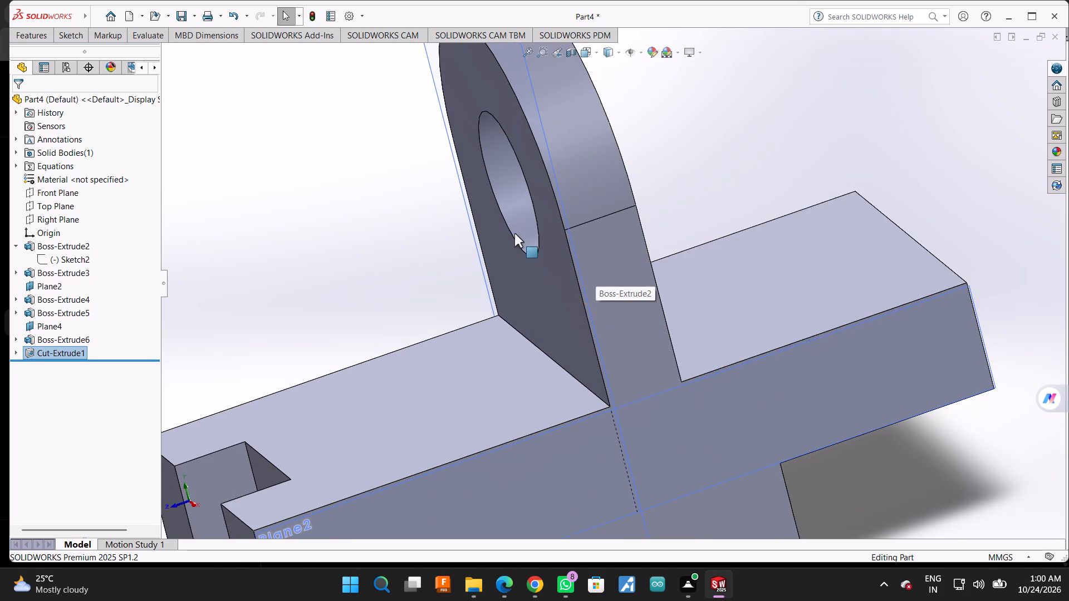
{"action": "scroll", "coordinate": [514, 233], "scroll_direction": "up", "scroll_amount": 3}
{"action": "scroll", "coordinate": [515, 311], "scroll_direction": "down", "scroll_amount": 1}
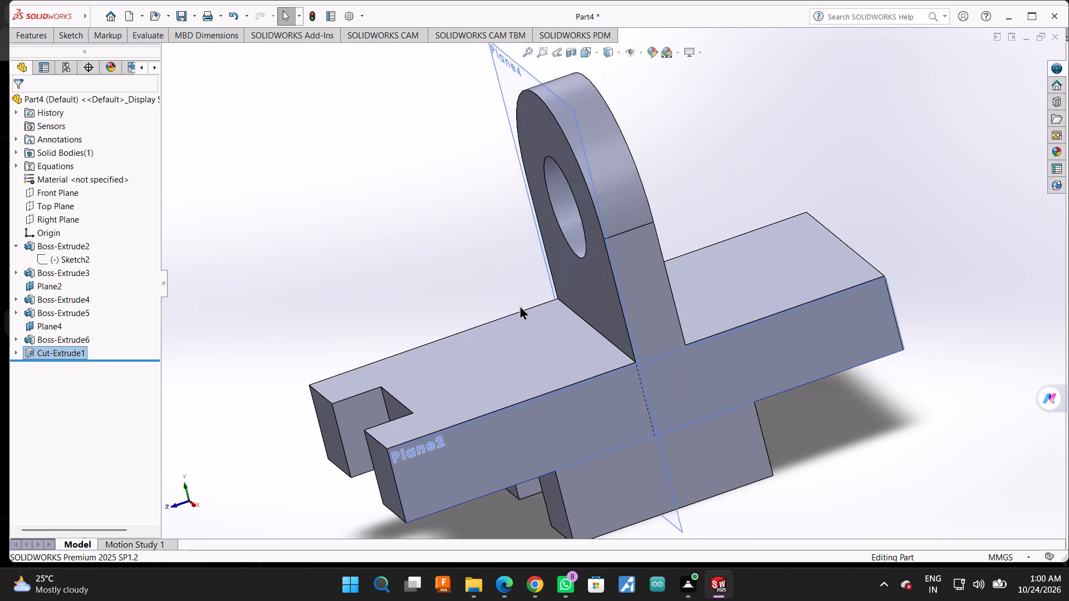
{"action": "scroll", "coordinate": [519, 305], "scroll_direction": "up", "scroll_amount": 1}
{"action": "scroll", "coordinate": [528, 328], "scroll_direction": "down", "scroll_amount": 1}
{"action": "scroll", "coordinate": [592, 397], "scroll_direction": "down", "scroll_amount": 2}
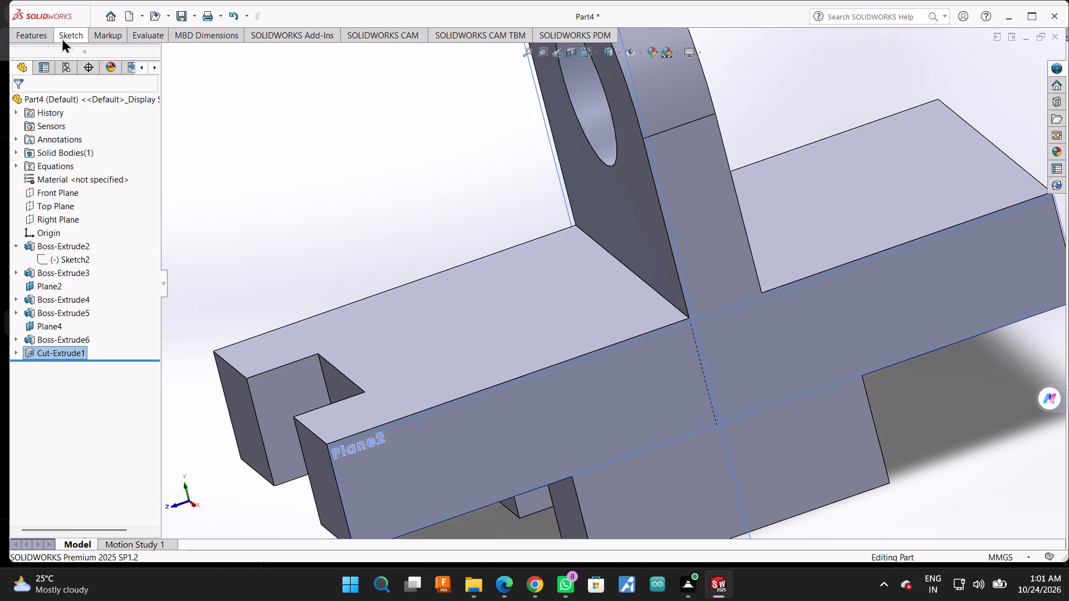
Sketch a vertical line about 23 mm long on the Top Plane, from the notched end's right corner along the plate's right edge.
{"action": "left_click", "coordinate": [60, 211]}
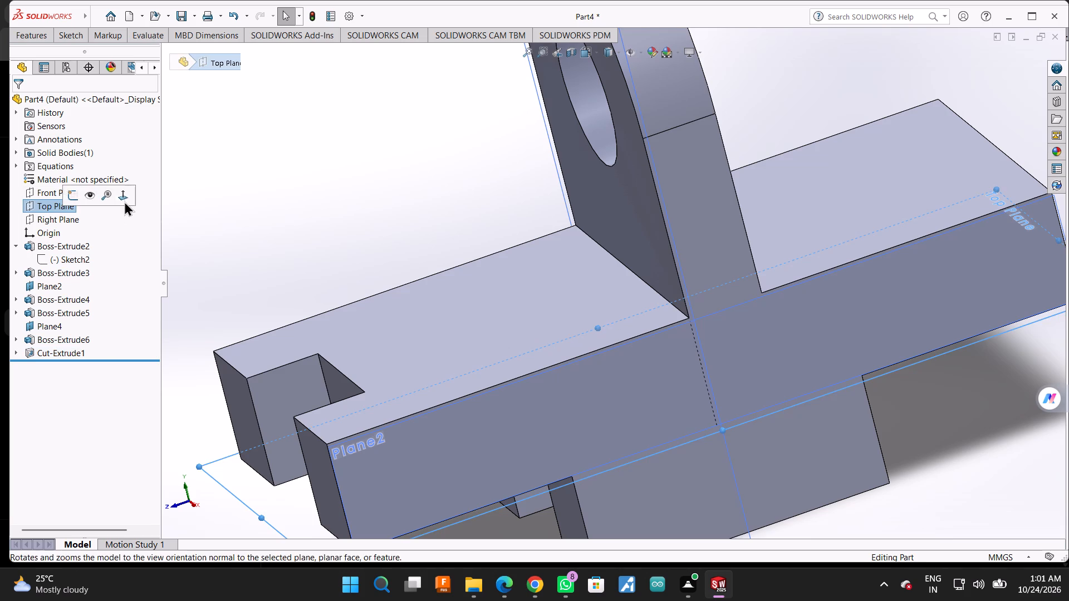
{"action": "left_click", "coordinate": [124, 197]}
{"action": "scroll", "coordinate": [254, 184], "scroll_direction": "up", "scroll_amount": 1}
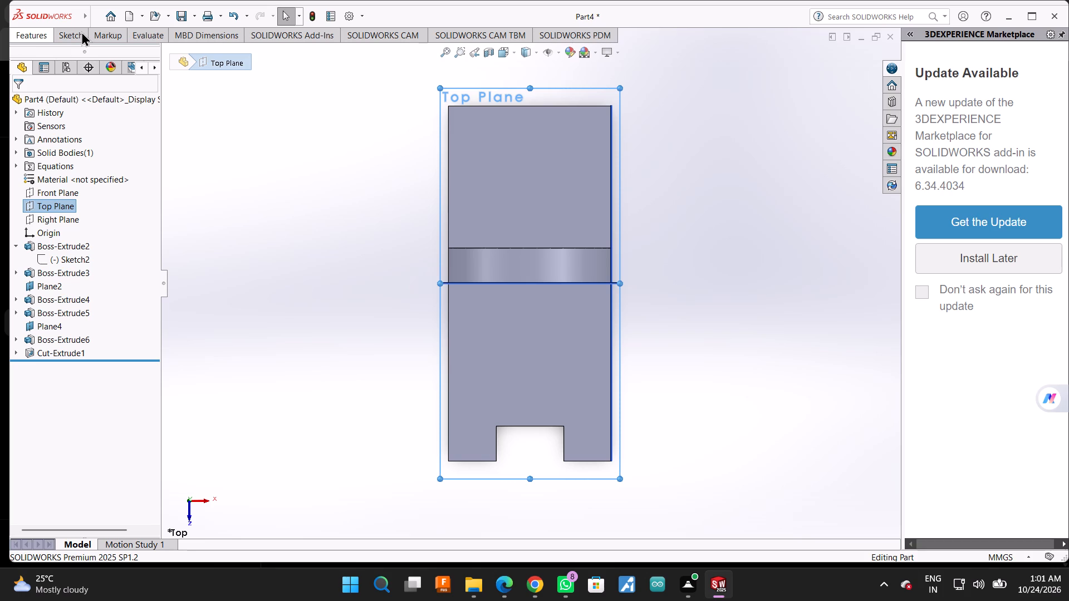
{"action": "left_click", "coordinate": [81, 31]}
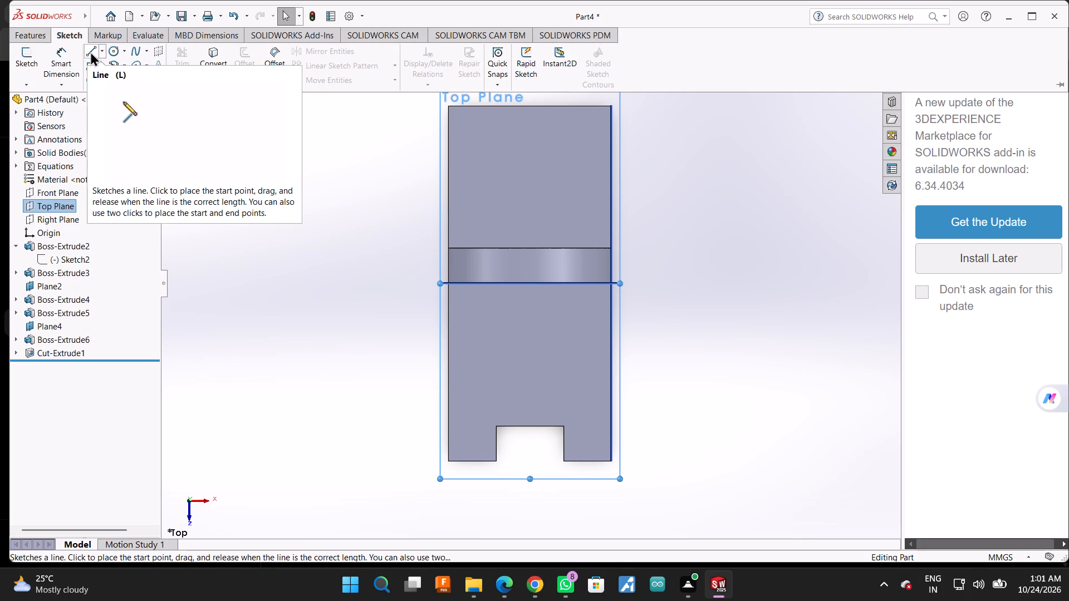
{"action": "left_click", "coordinate": [90, 51]}
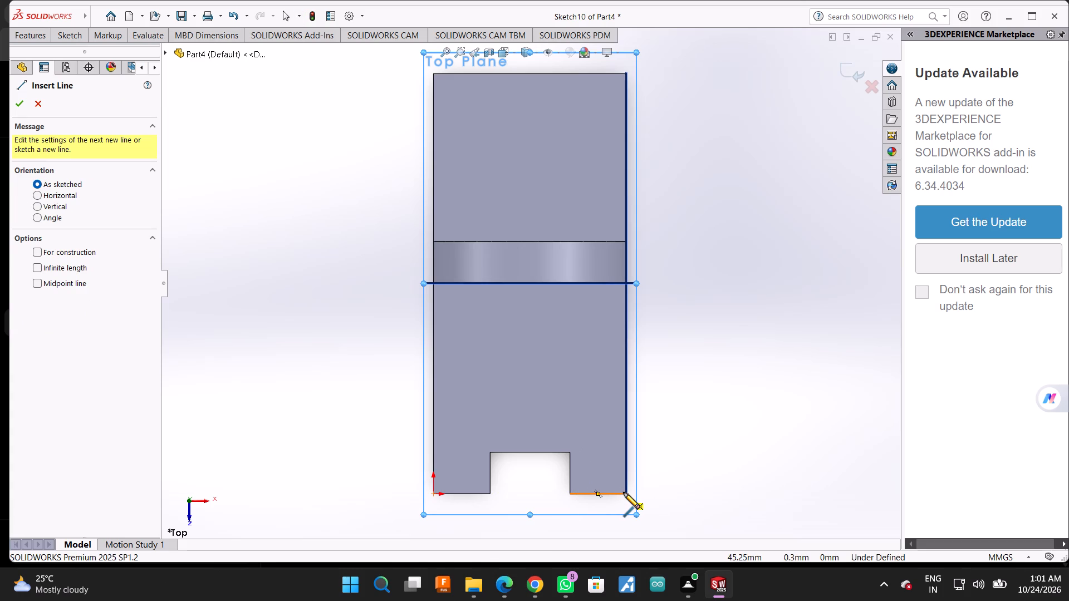
{"action": "left_click", "coordinate": [626, 492]}
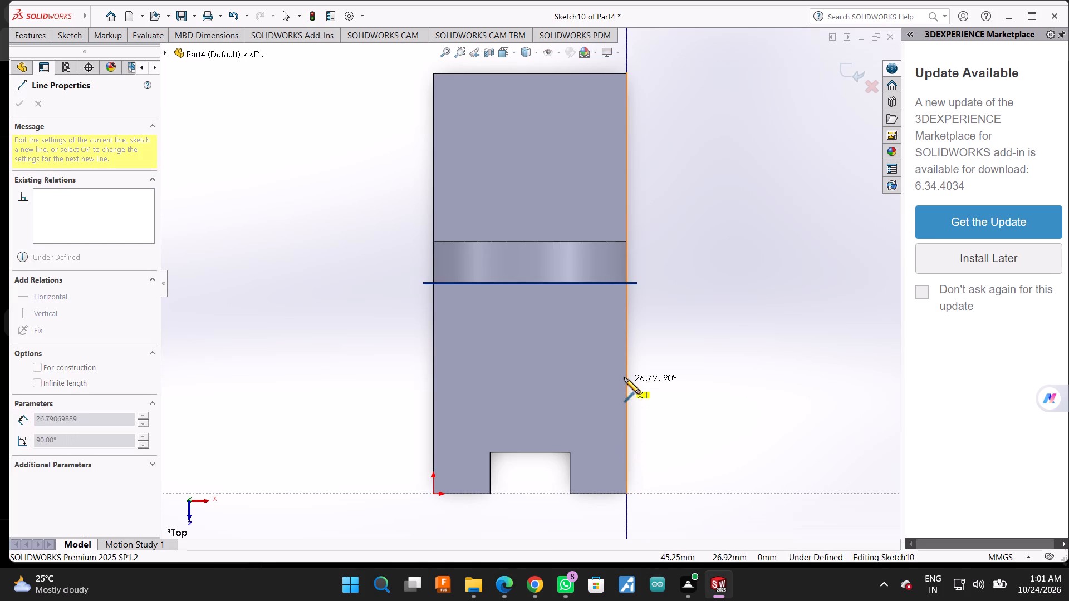
{"action": "left_click", "coordinate": [626, 397]}
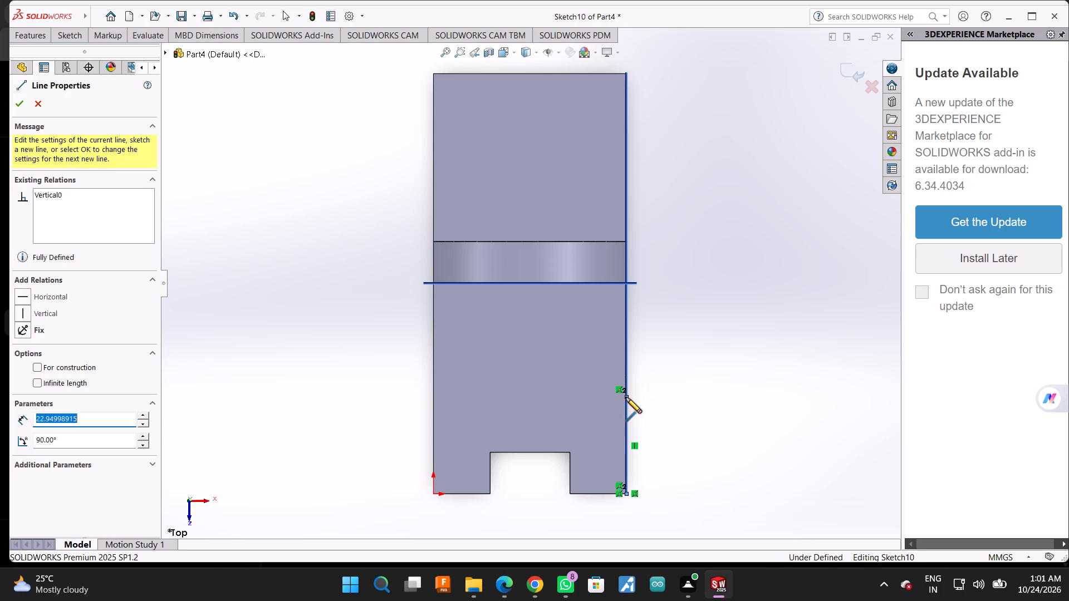
Dimension the vertical edge line's length and set it to 24 mm.
{"action": "left_click", "coordinate": [66, 30]}
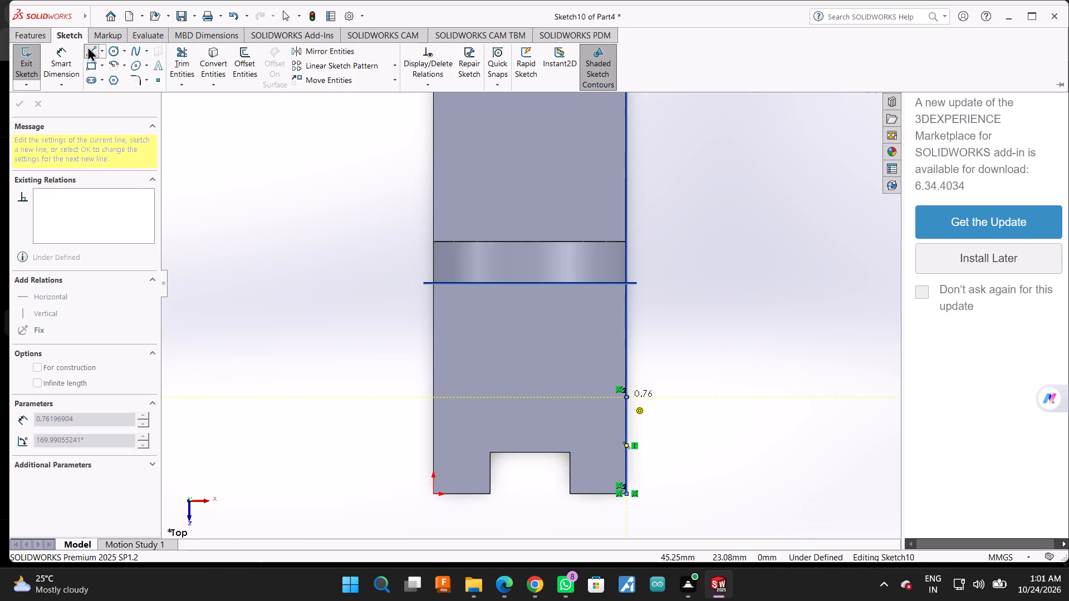
{"action": "left_click", "coordinate": [65, 58]}
{"action": "left_click", "coordinate": [625, 434]}
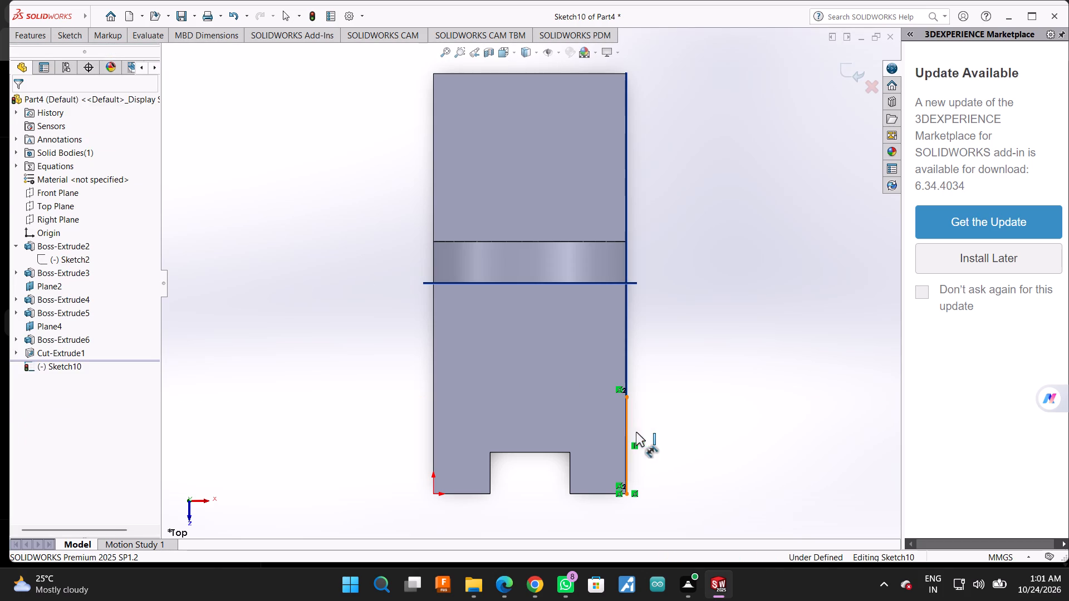
{"action": "left_click", "coordinate": [684, 424]}
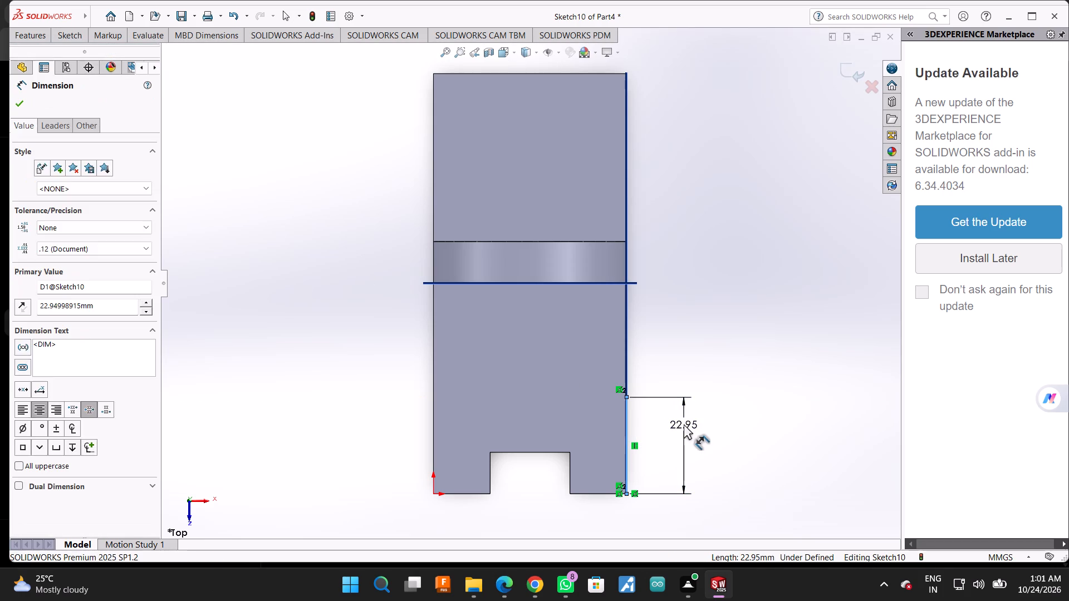
{"action": "type", "text": "24"}
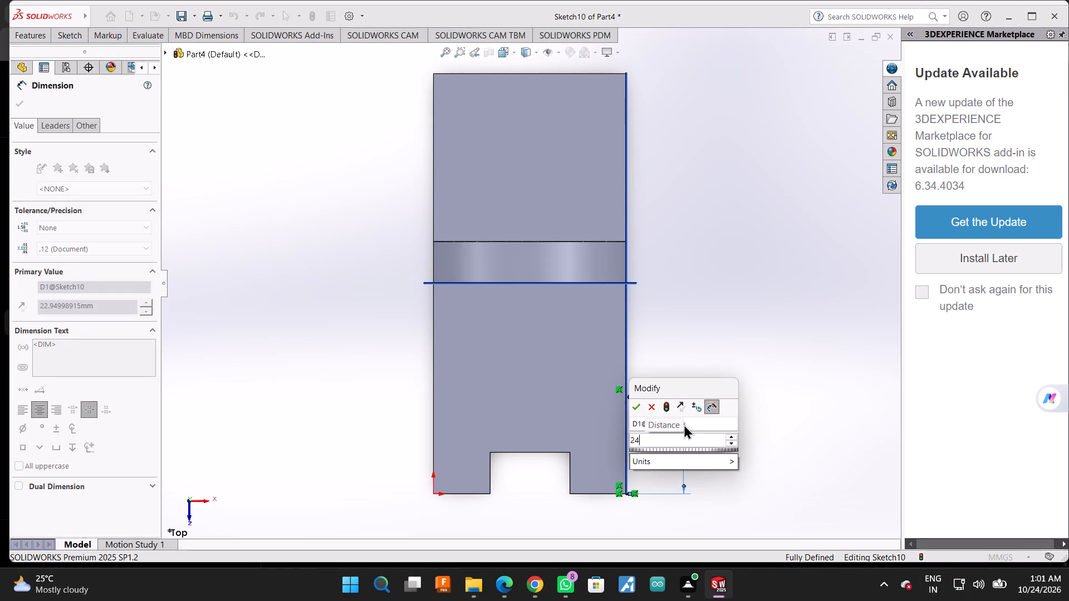
{"action": "key", "text": "Return"}
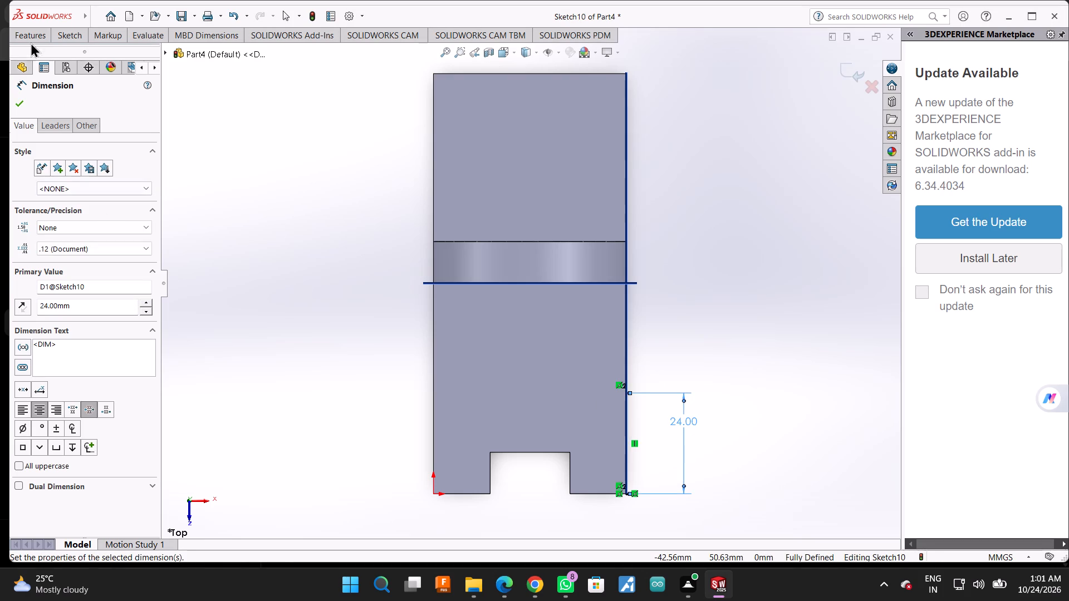
Sketch a horizontal line 46 mm long from the upper end of the 24 mm line across to the plate's opposite edge.
{"action": "left_click", "coordinate": [53, 31]}
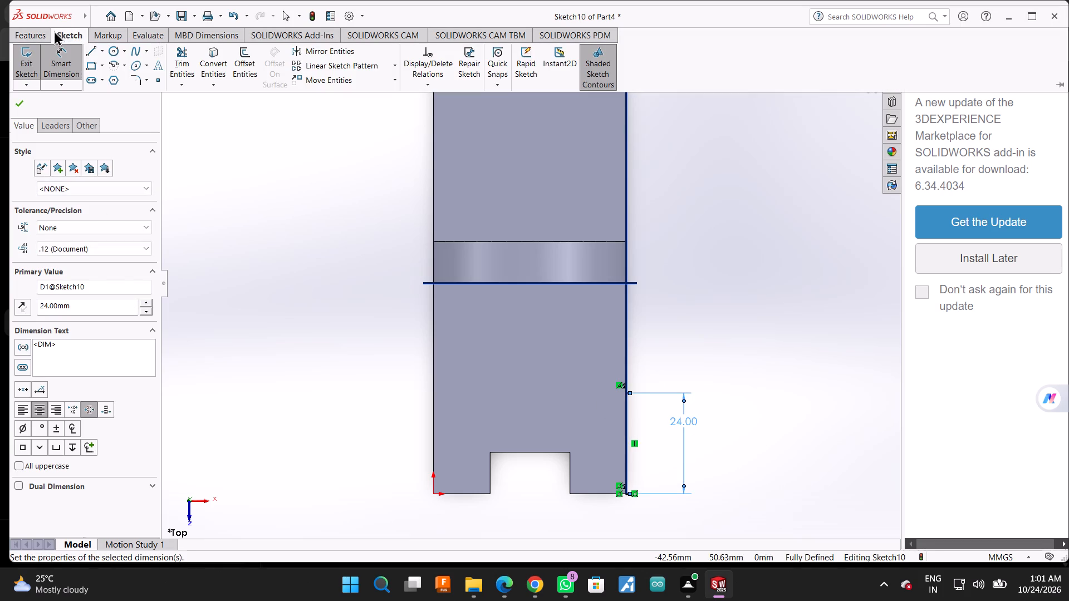
{"action": "left_click", "coordinate": [89, 47]}
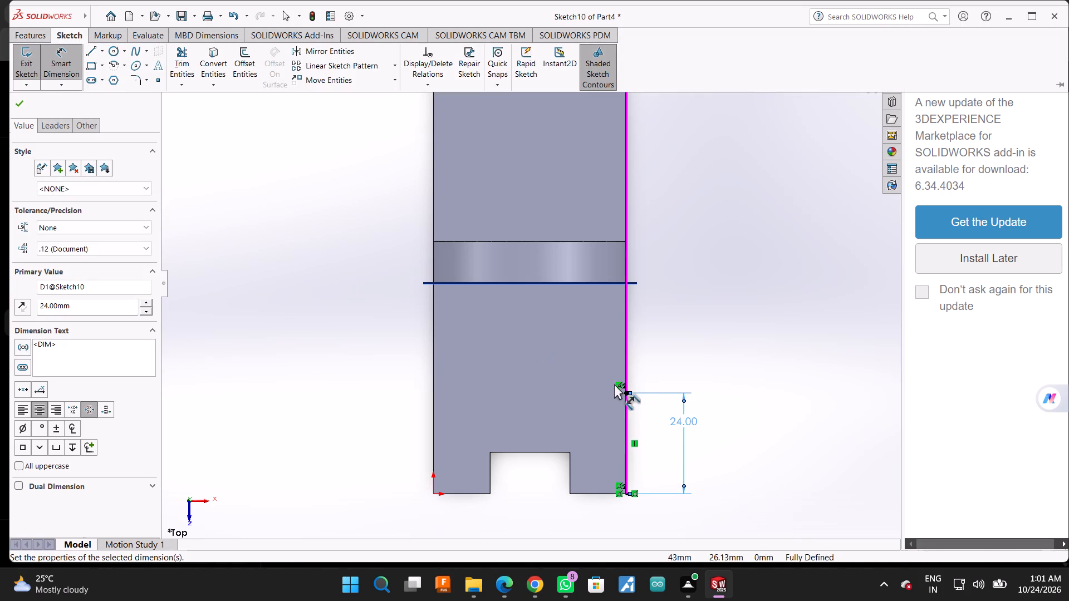
{"action": "left_click", "coordinate": [625, 393]}
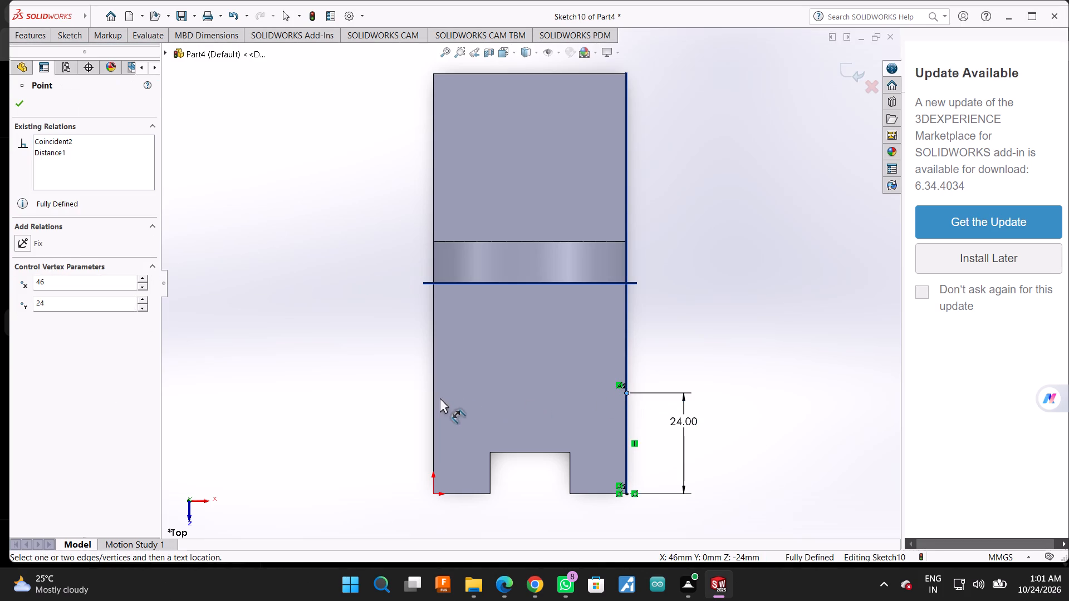
{"action": "left_click", "coordinate": [624, 393]}
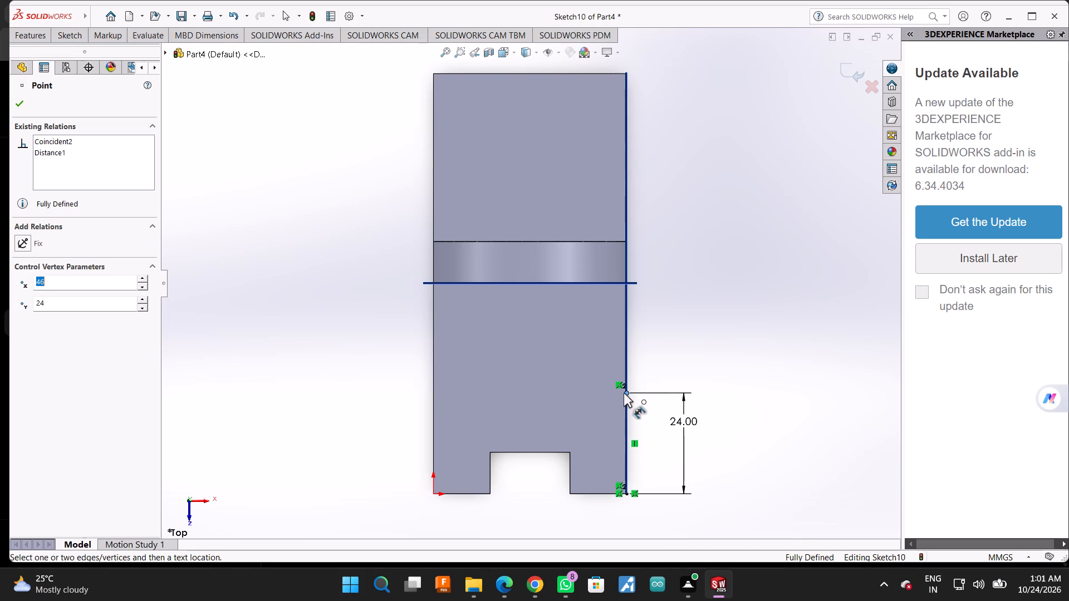
{"action": "left_click", "coordinate": [76, 28]}
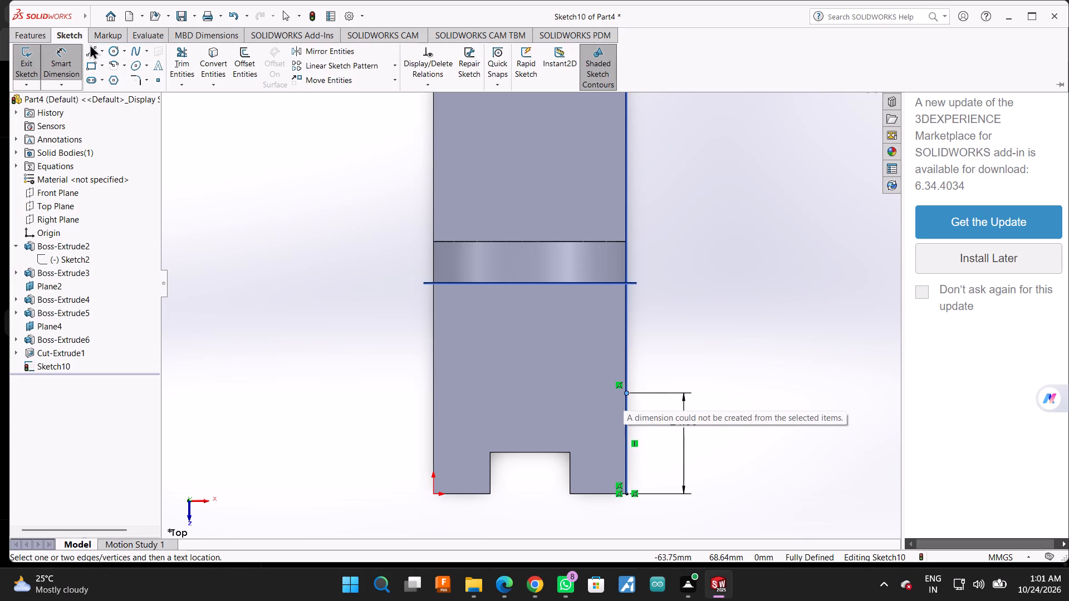
{"action": "left_click", "coordinate": [90, 51]}
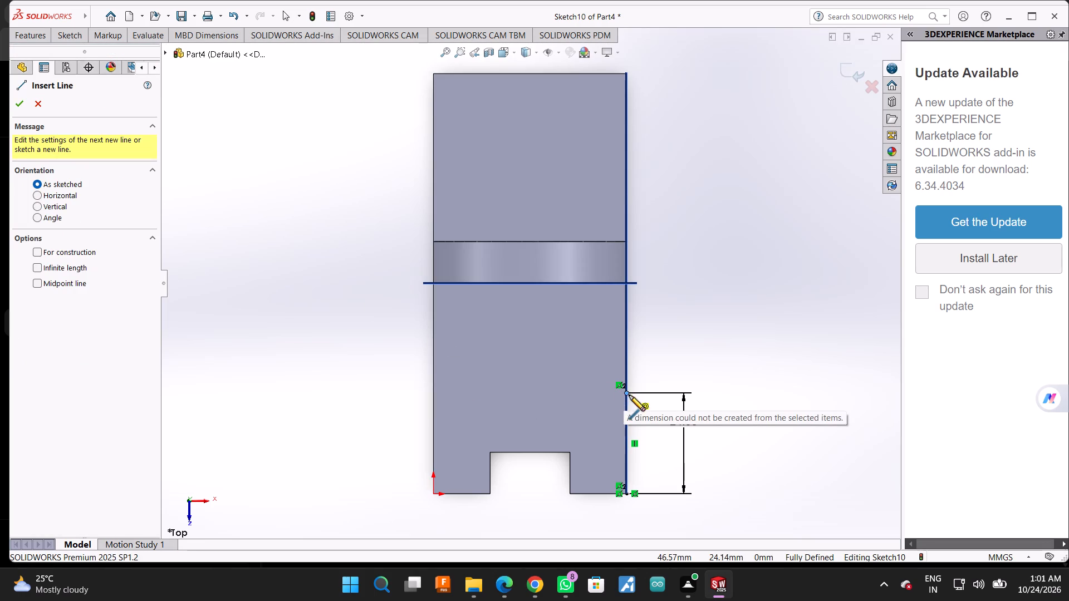
{"action": "scroll", "coordinate": [594, 451], "scroll_direction": "down", "scroll_amount": 7}
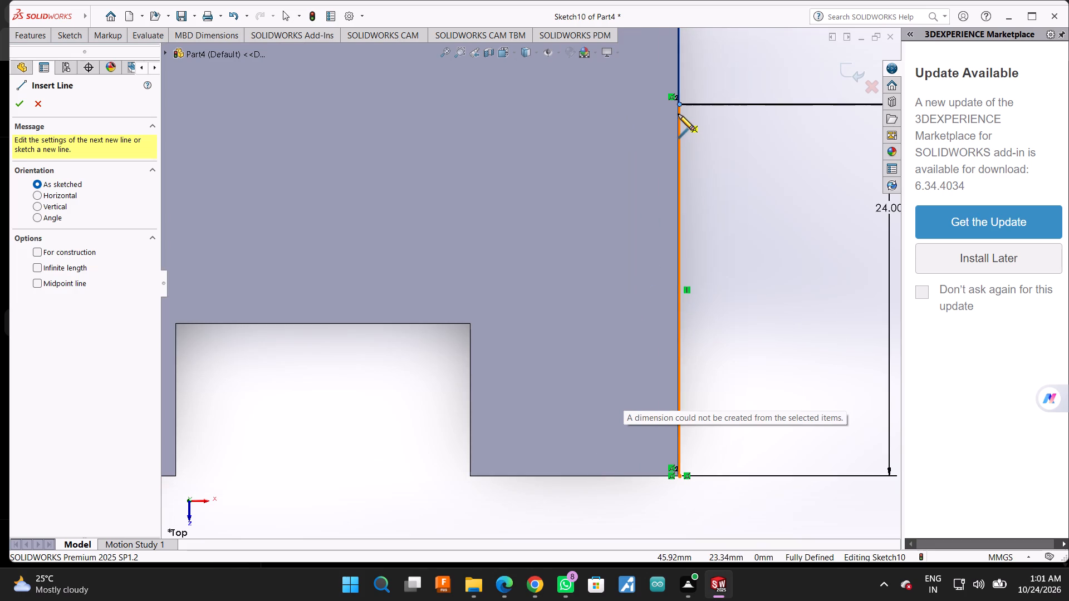
{"action": "left_click", "coordinate": [679, 104]}
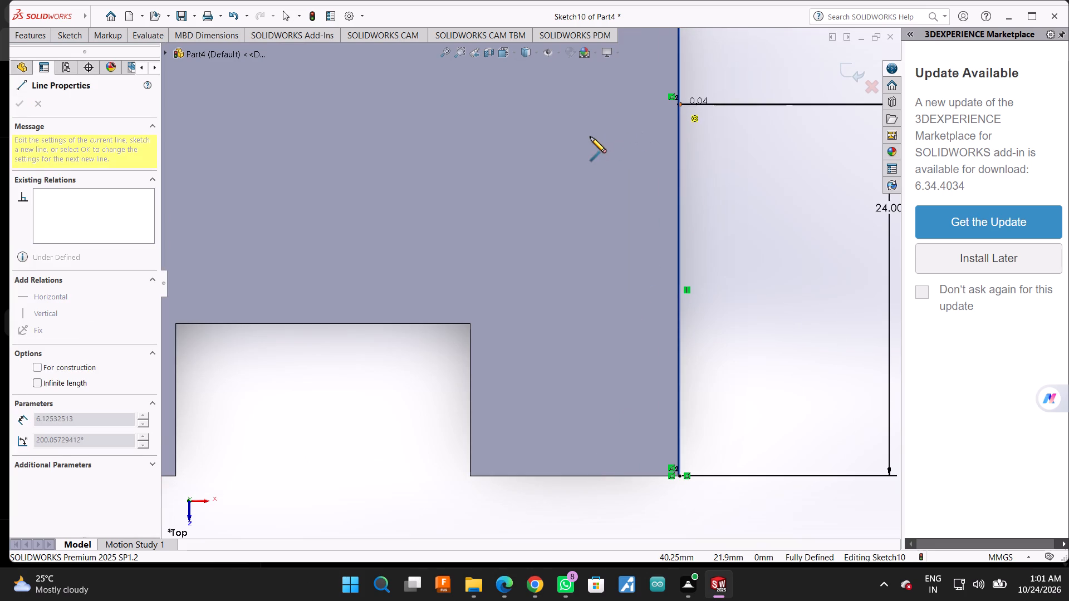
{"action": "scroll", "coordinate": [594, 134], "scroll_direction": "up", "scroll_amount": 4}
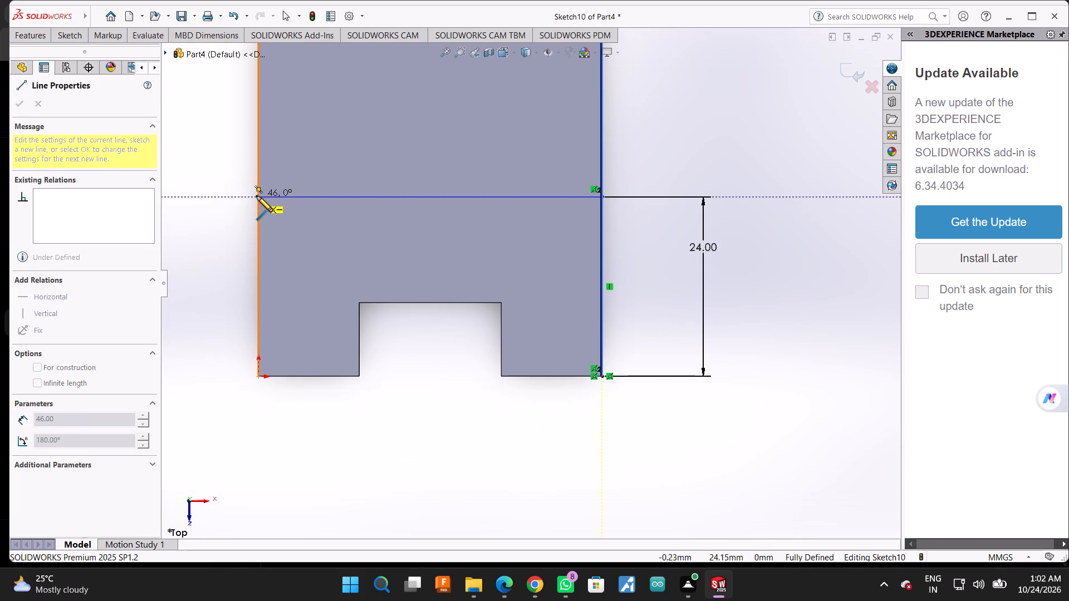
{"action": "left_click", "coordinate": [257, 196]}
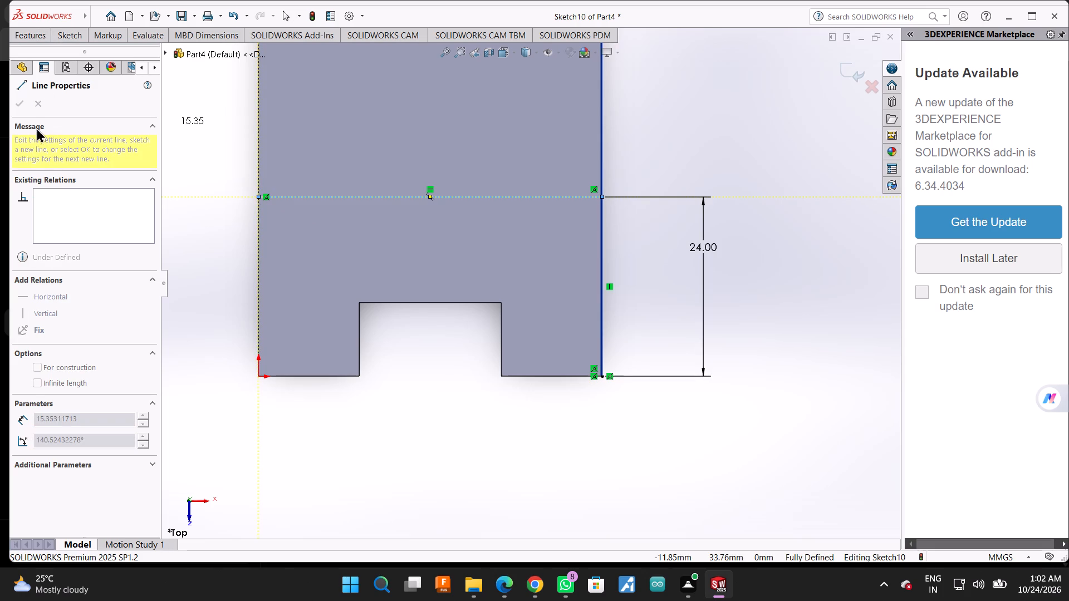
{"action": "left_click", "coordinate": [59, 30]}
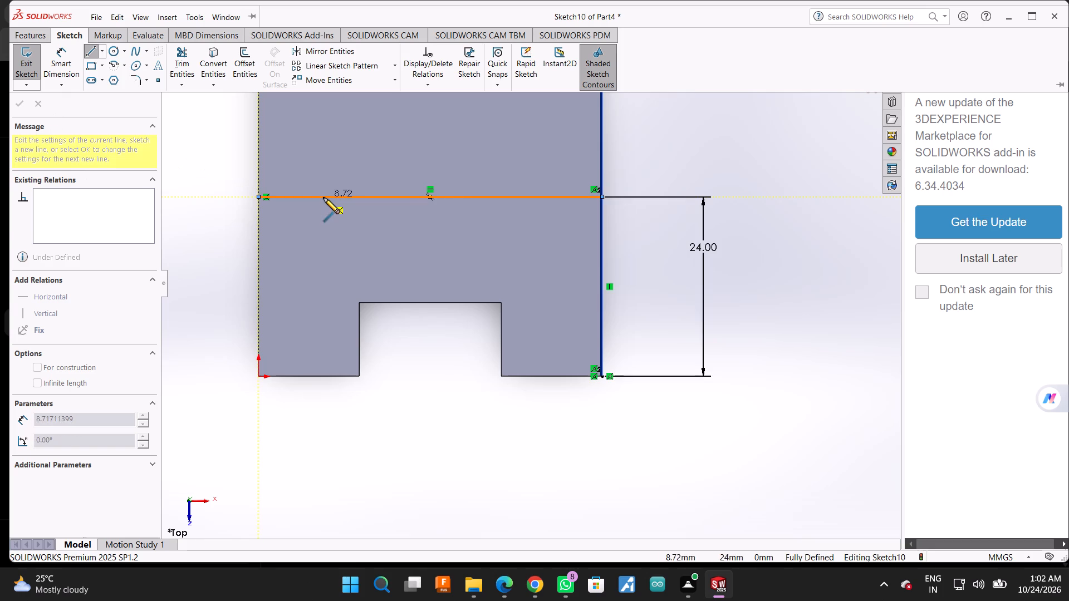
{"action": "key", "text": "Escape"}
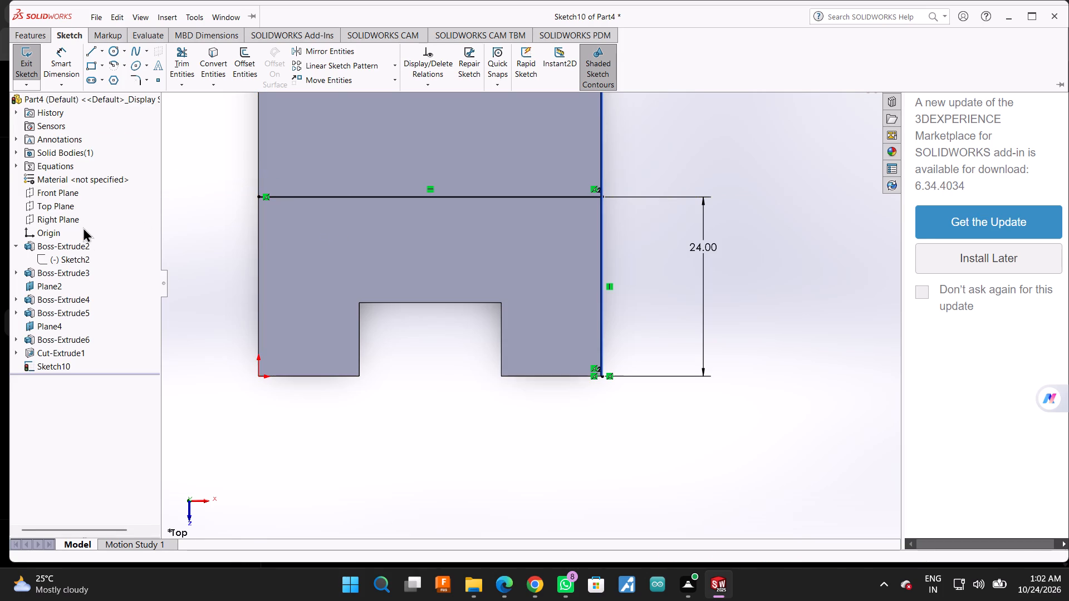
Examine the sketched lines against the plate and upright from several angles, and look through the sketches under the extrude features.
{"action": "scroll", "coordinate": [490, 423], "scroll_direction": "up", "scroll_amount": 2}
{"action": "middle_click", "coordinate": [632, 409]}
{"action": "scroll", "coordinate": [632, 409], "scroll_direction": "up", "scroll_amount": 1}
{"action": "middle_click_drag", "start_coordinate": [553, 378], "coordinate": [542, 371]}
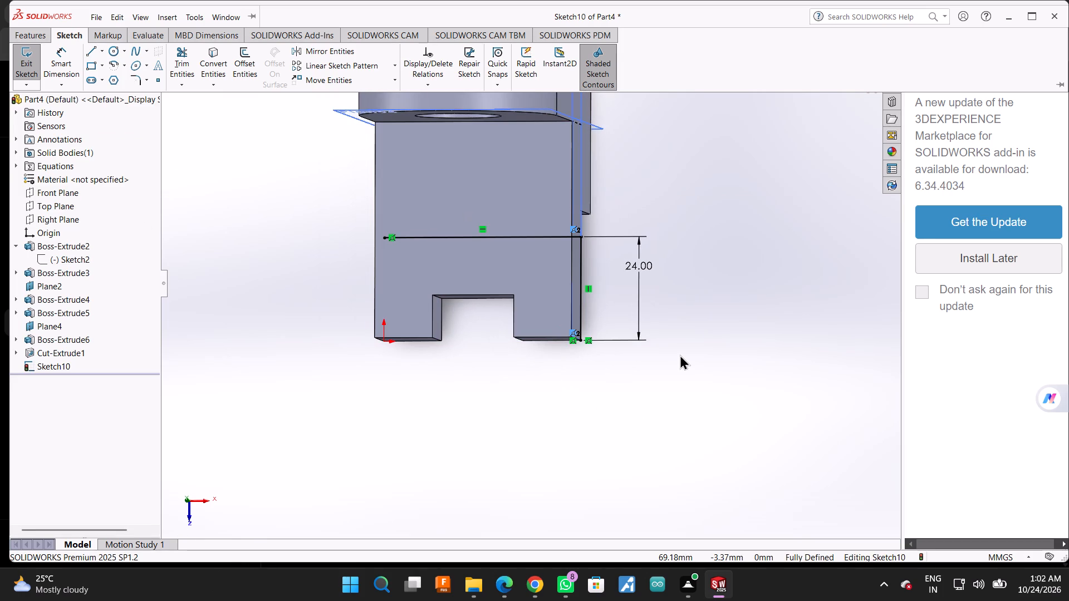
{"action": "middle_click", "coordinate": [680, 354]}
{"action": "scroll", "coordinate": [651, 339], "scroll_direction": "down", "scroll_amount": 2}
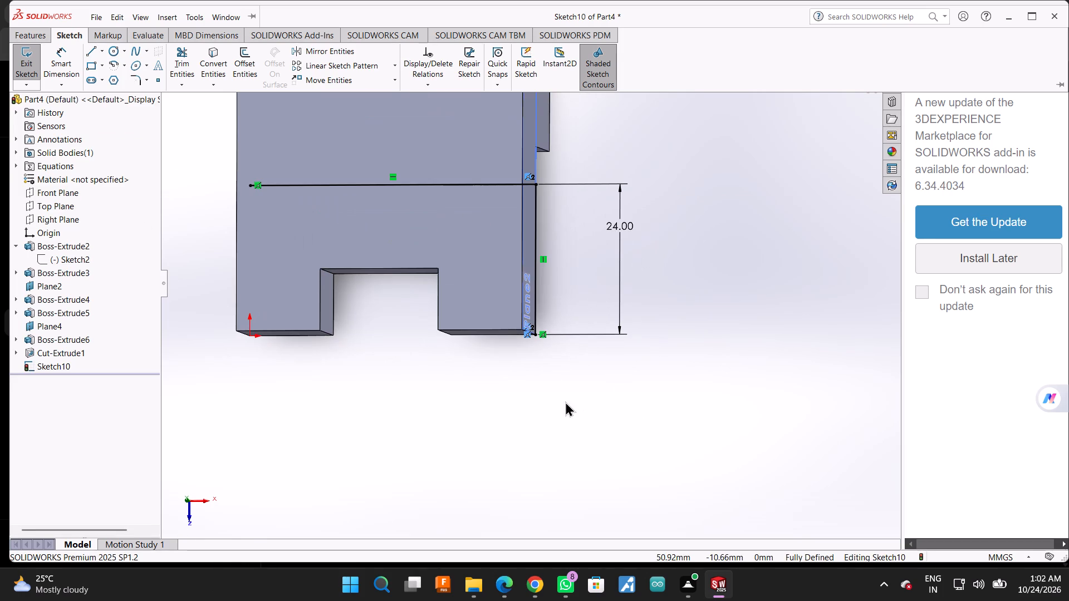
{"action": "middle_click_drag", "start_coordinate": [565, 401], "coordinate": [460, 387]}
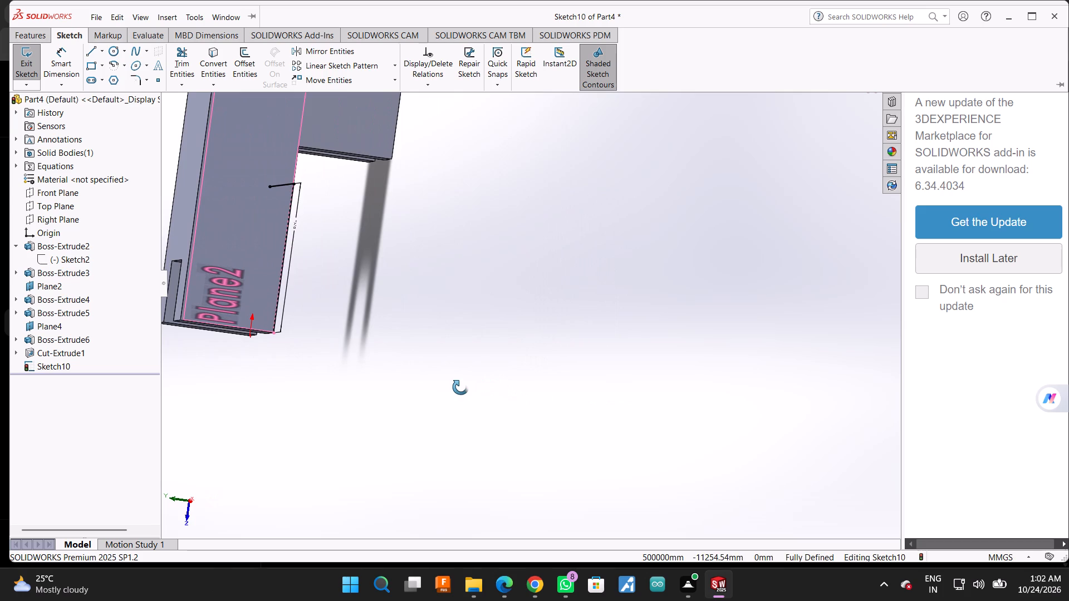
{"action": "middle_click_drag", "start_coordinate": [460, 387], "coordinate": [462, 388]}
{"action": "scroll", "coordinate": [502, 421], "scroll_direction": "up", "scroll_amount": 5}
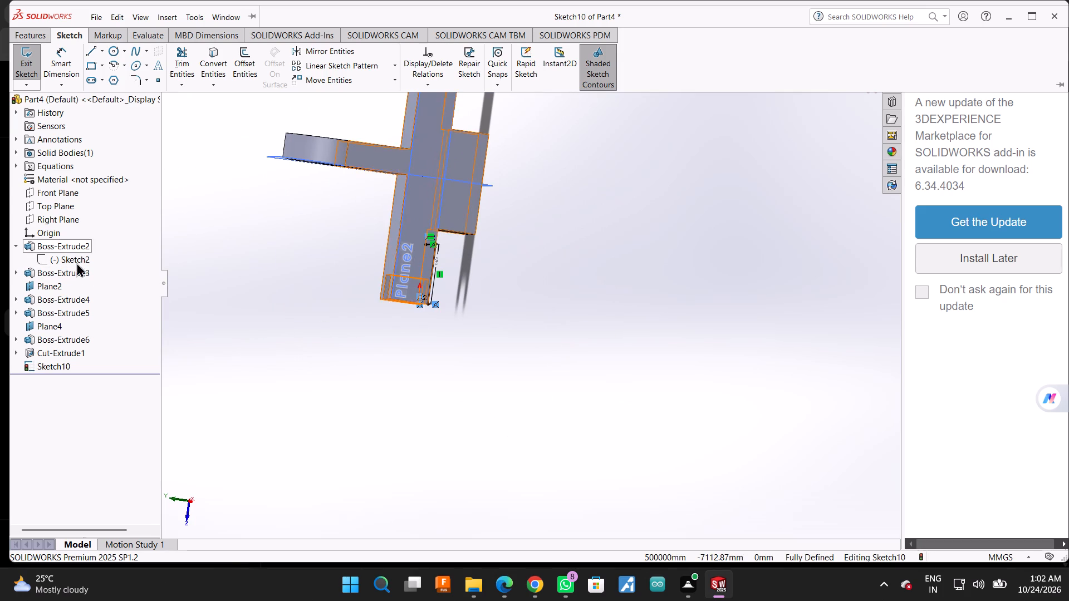
{"action": "scroll", "coordinate": [459, 425], "scroll_direction": "up", "scroll_amount": 3}
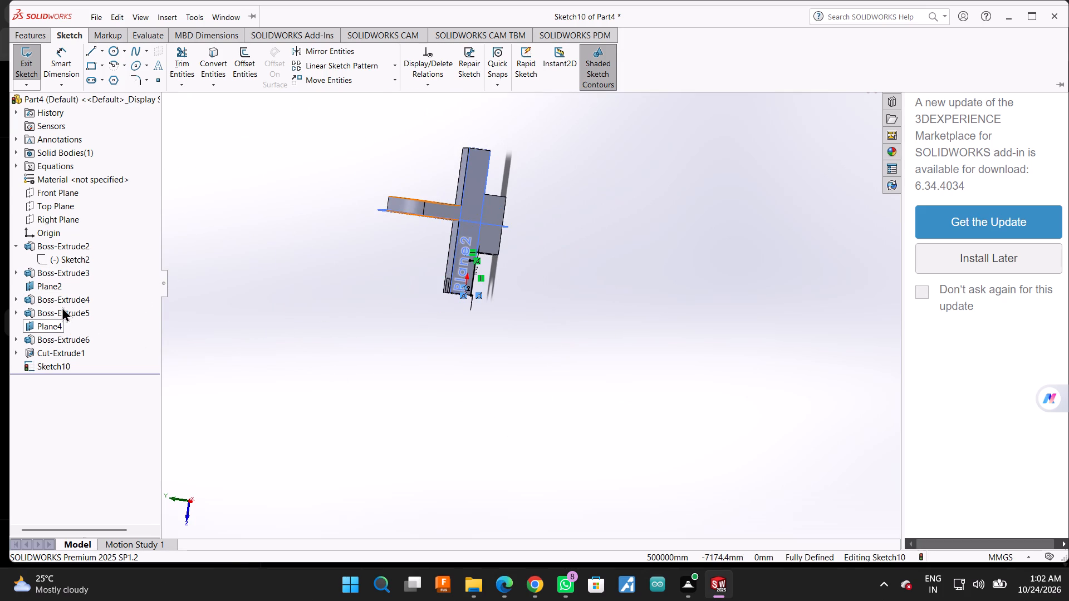
{"action": "left_click", "coordinate": [13, 298]}
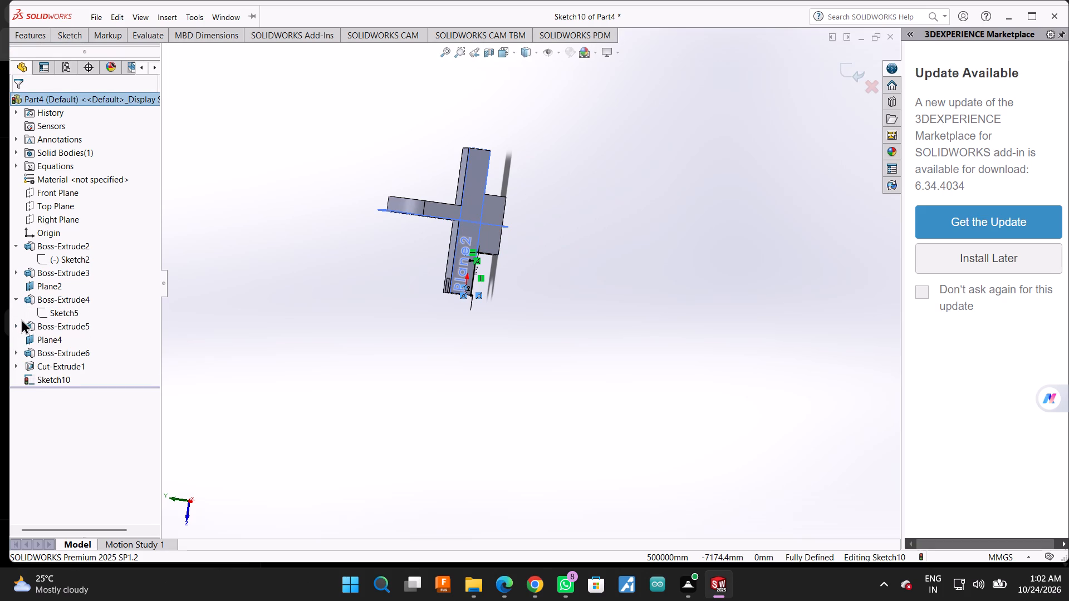
{"action": "left_click", "coordinate": [19, 320]}
{"action": "scroll", "coordinate": [47, 352], "scroll_direction": "down", "scroll_amount": 1}
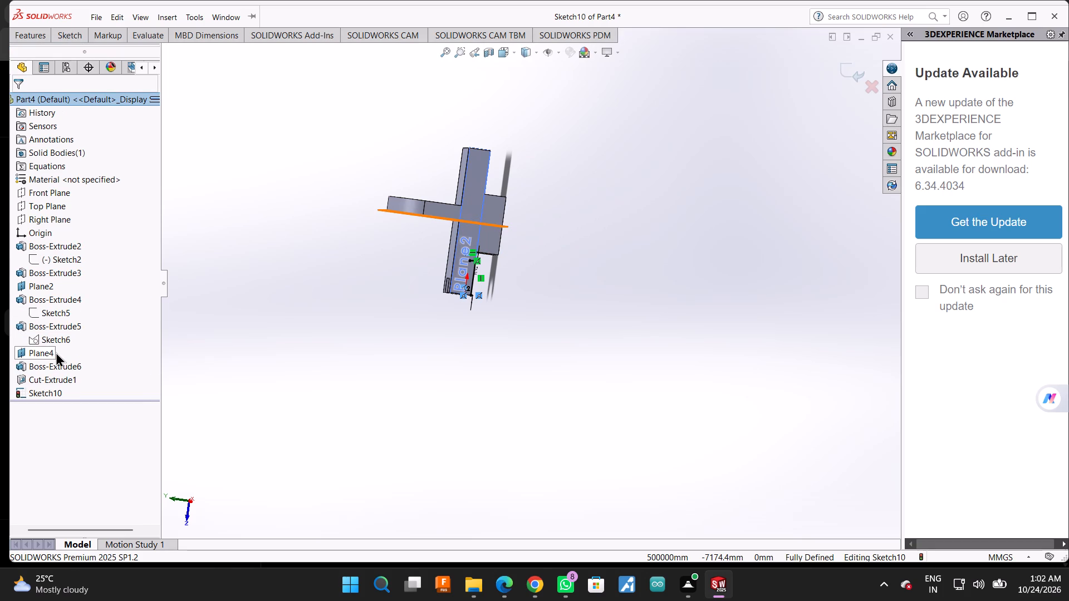
{"action": "scroll", "coordinate": [57, 352], "scroll_direction": "up", "scroll_amount": 1}
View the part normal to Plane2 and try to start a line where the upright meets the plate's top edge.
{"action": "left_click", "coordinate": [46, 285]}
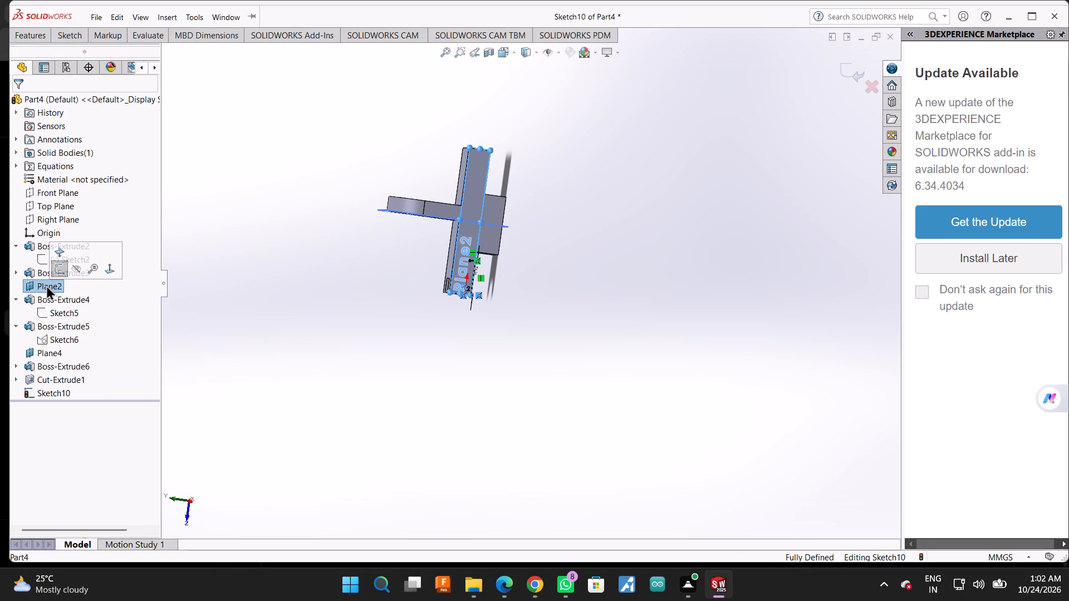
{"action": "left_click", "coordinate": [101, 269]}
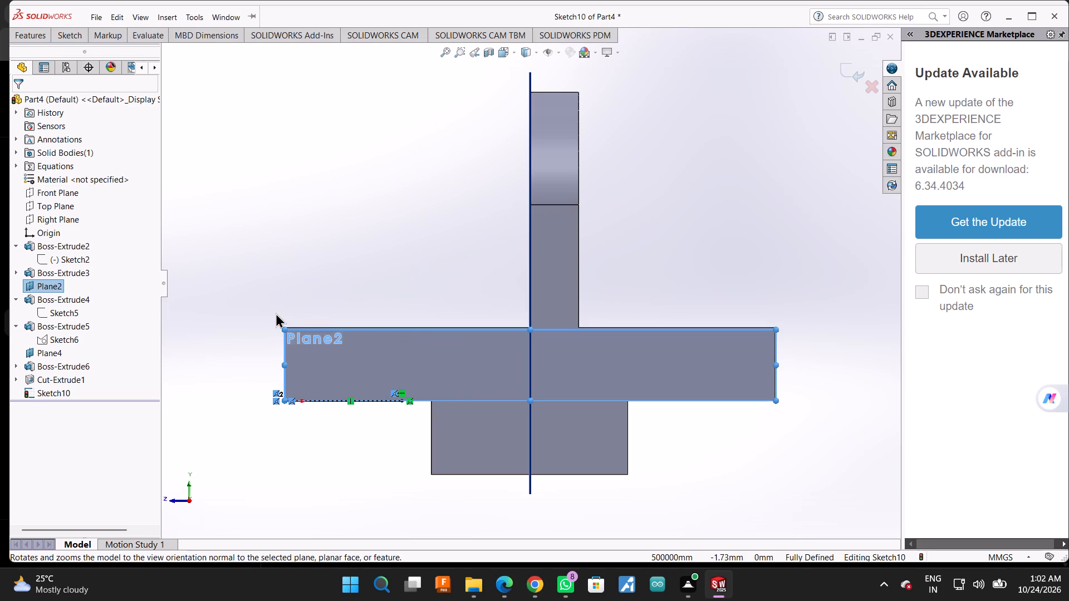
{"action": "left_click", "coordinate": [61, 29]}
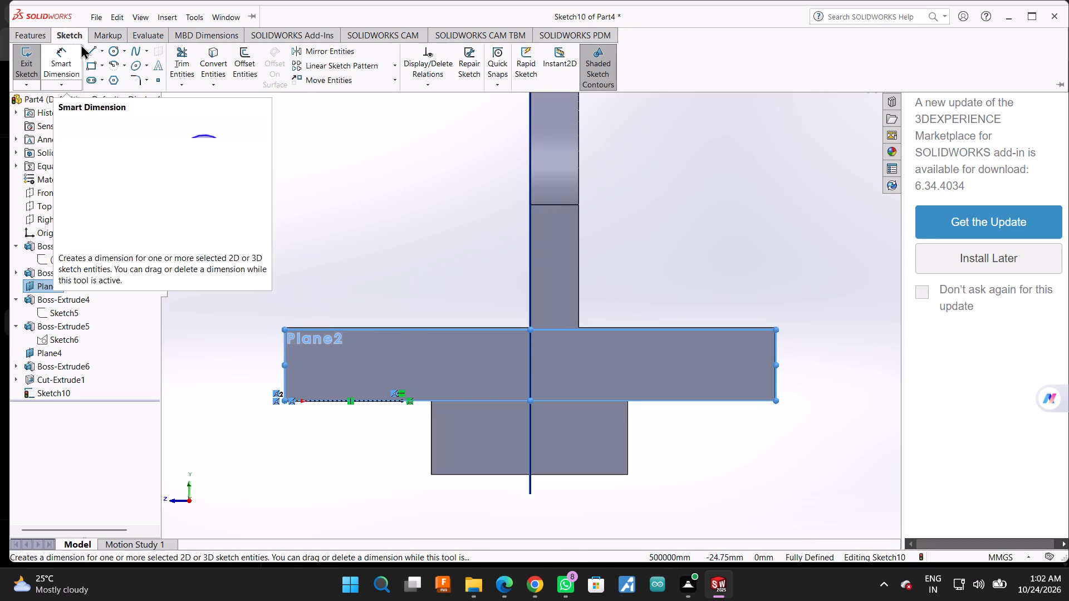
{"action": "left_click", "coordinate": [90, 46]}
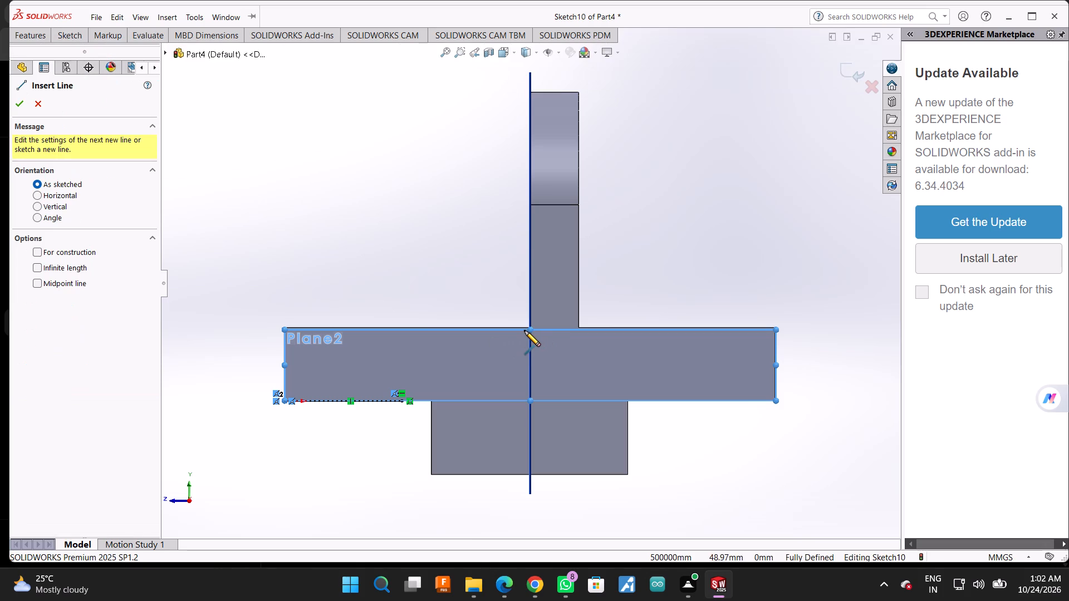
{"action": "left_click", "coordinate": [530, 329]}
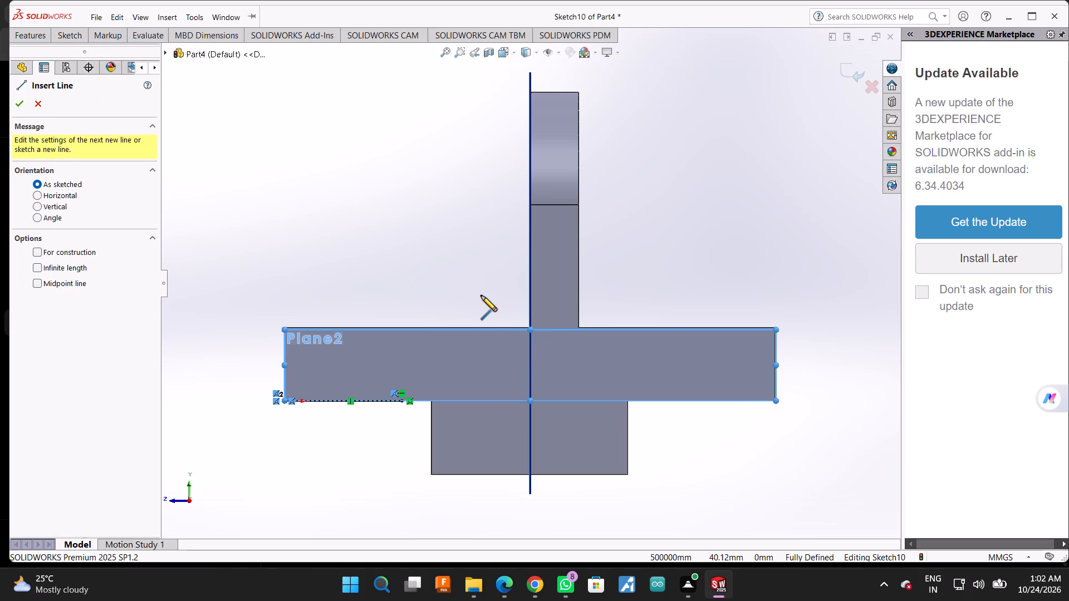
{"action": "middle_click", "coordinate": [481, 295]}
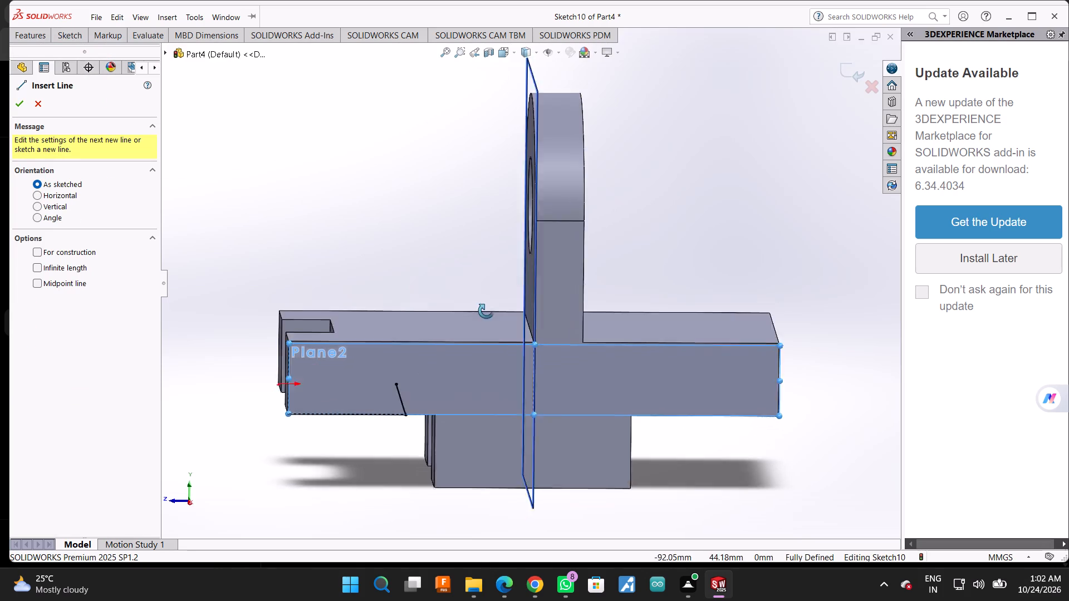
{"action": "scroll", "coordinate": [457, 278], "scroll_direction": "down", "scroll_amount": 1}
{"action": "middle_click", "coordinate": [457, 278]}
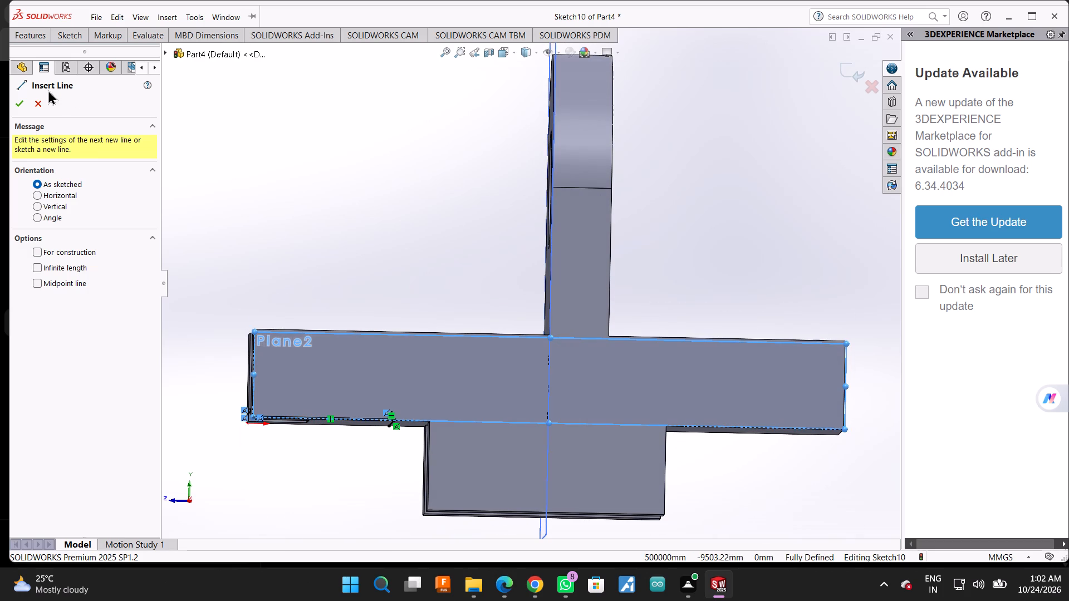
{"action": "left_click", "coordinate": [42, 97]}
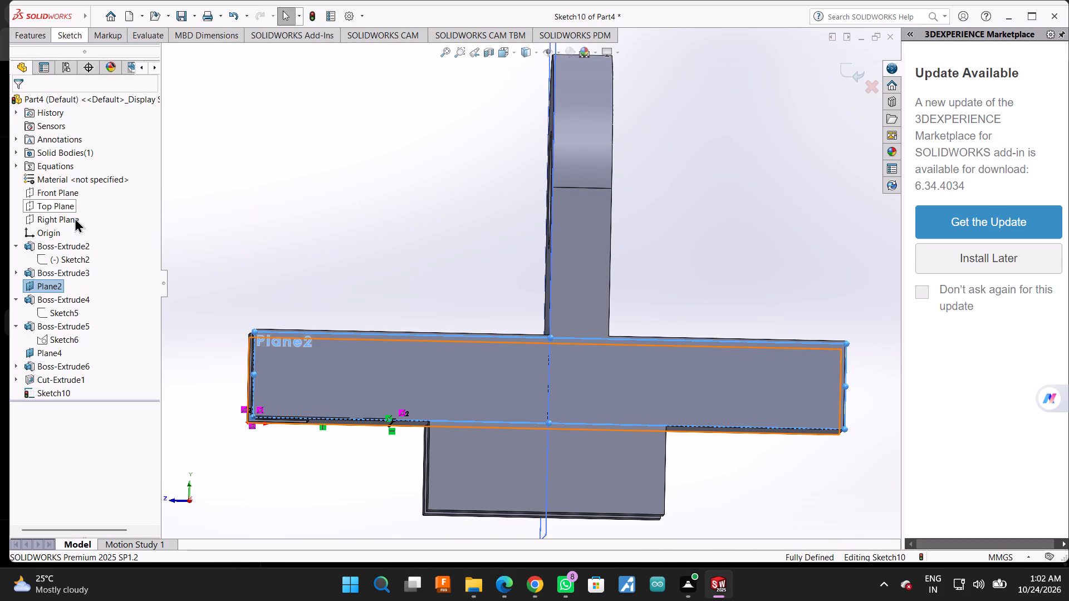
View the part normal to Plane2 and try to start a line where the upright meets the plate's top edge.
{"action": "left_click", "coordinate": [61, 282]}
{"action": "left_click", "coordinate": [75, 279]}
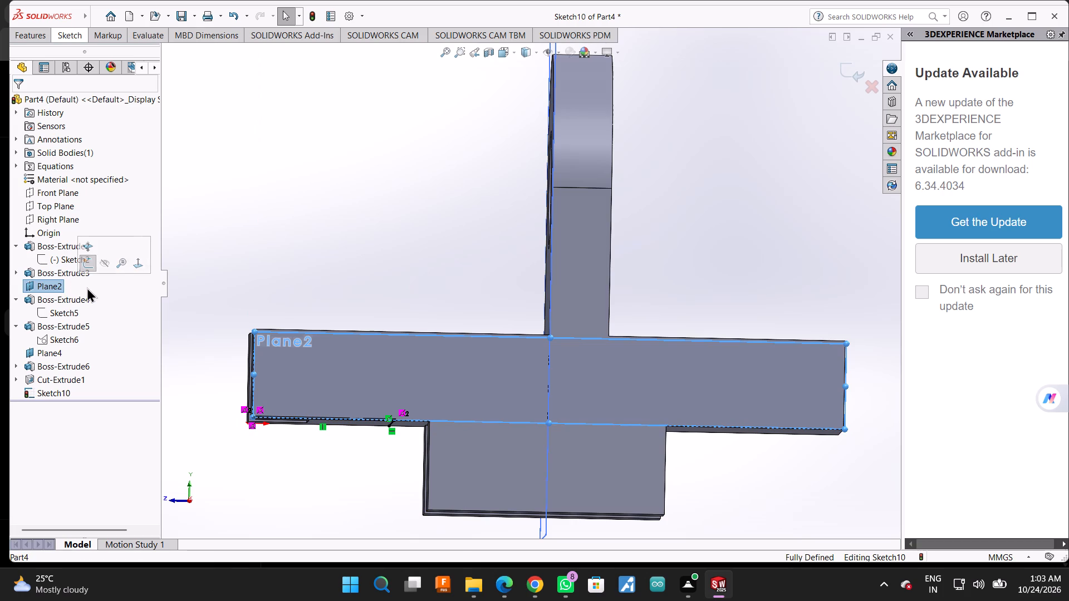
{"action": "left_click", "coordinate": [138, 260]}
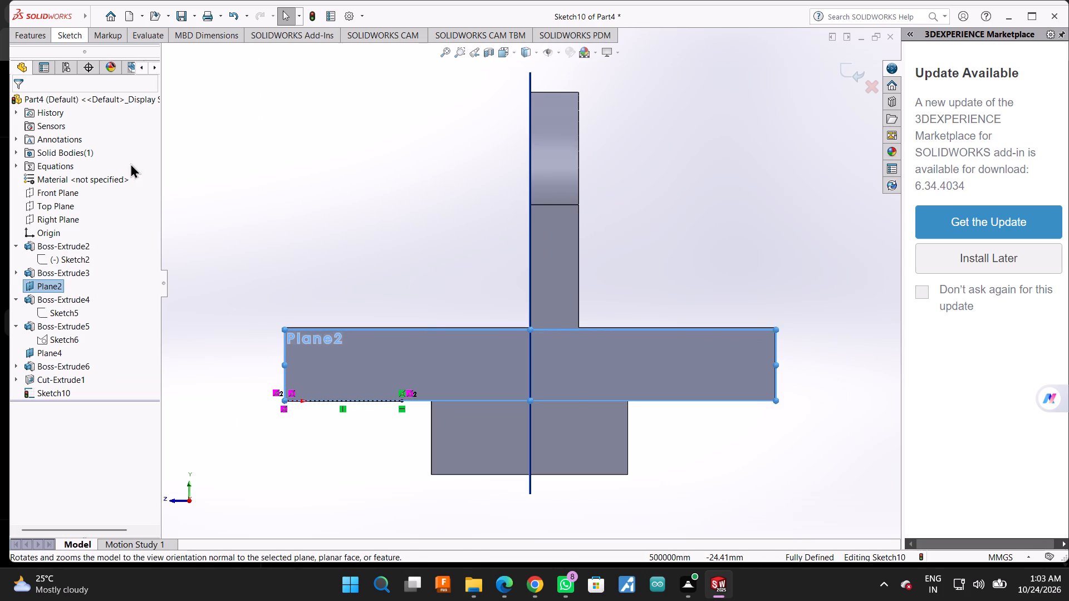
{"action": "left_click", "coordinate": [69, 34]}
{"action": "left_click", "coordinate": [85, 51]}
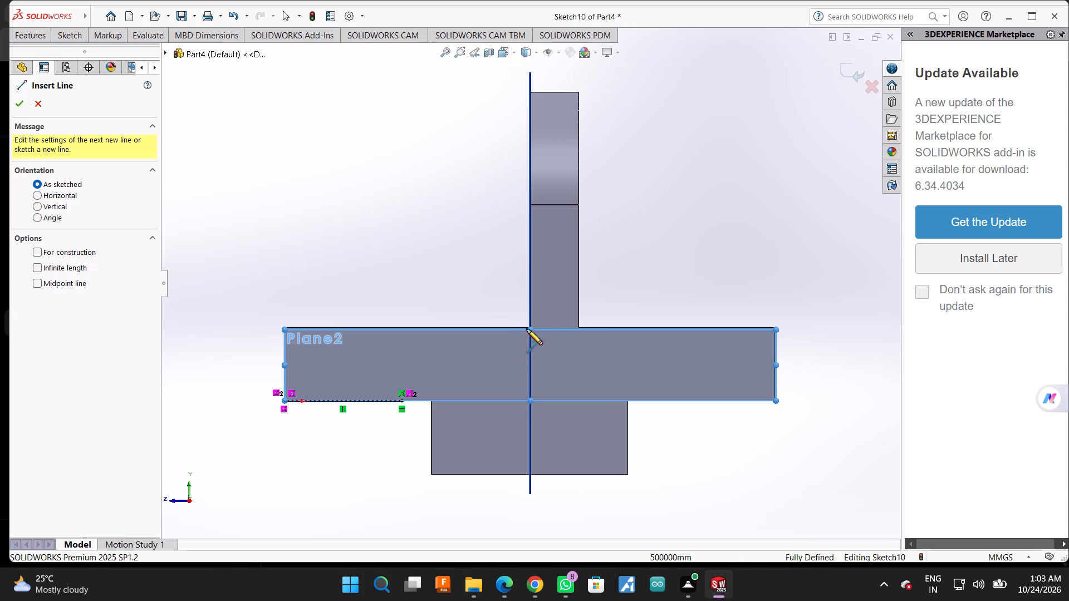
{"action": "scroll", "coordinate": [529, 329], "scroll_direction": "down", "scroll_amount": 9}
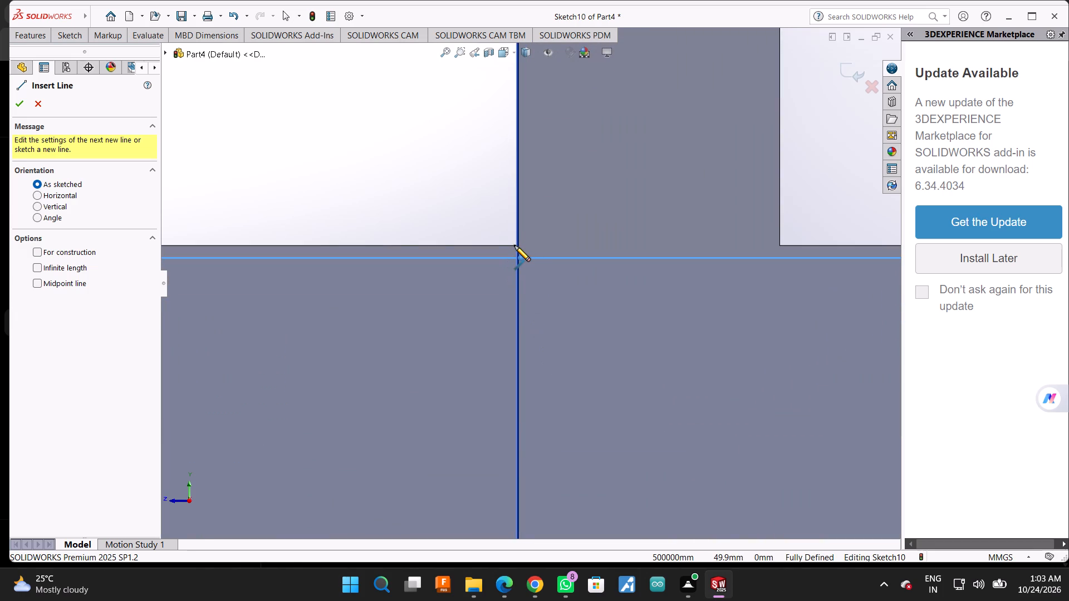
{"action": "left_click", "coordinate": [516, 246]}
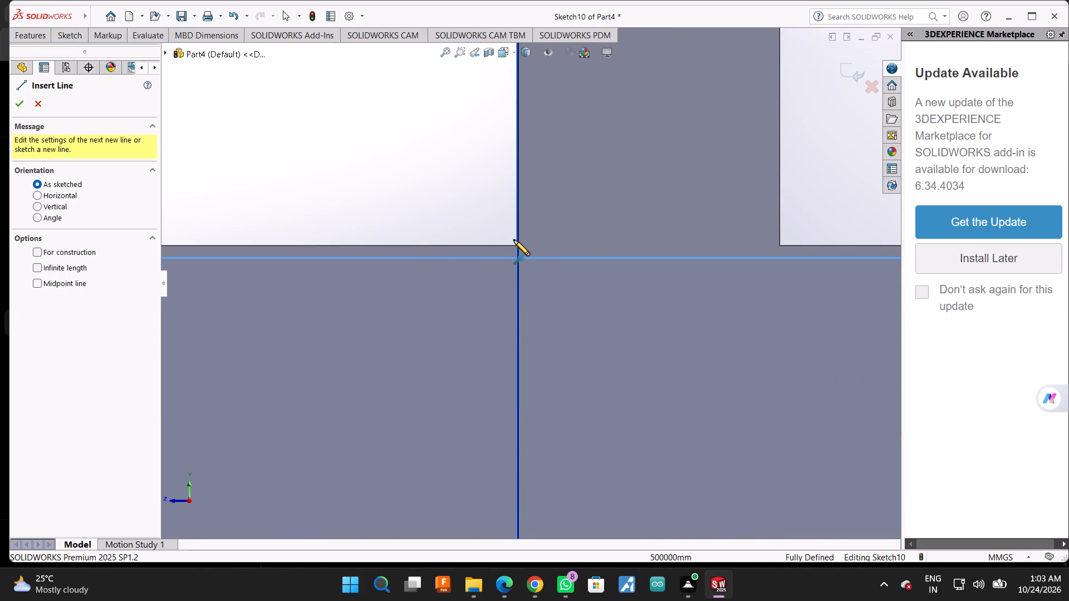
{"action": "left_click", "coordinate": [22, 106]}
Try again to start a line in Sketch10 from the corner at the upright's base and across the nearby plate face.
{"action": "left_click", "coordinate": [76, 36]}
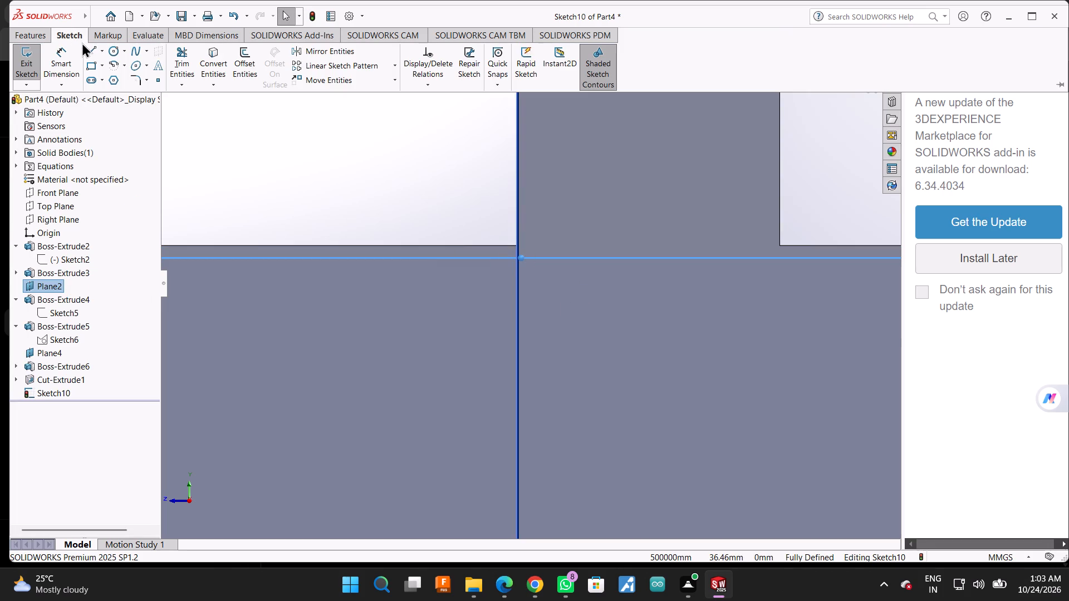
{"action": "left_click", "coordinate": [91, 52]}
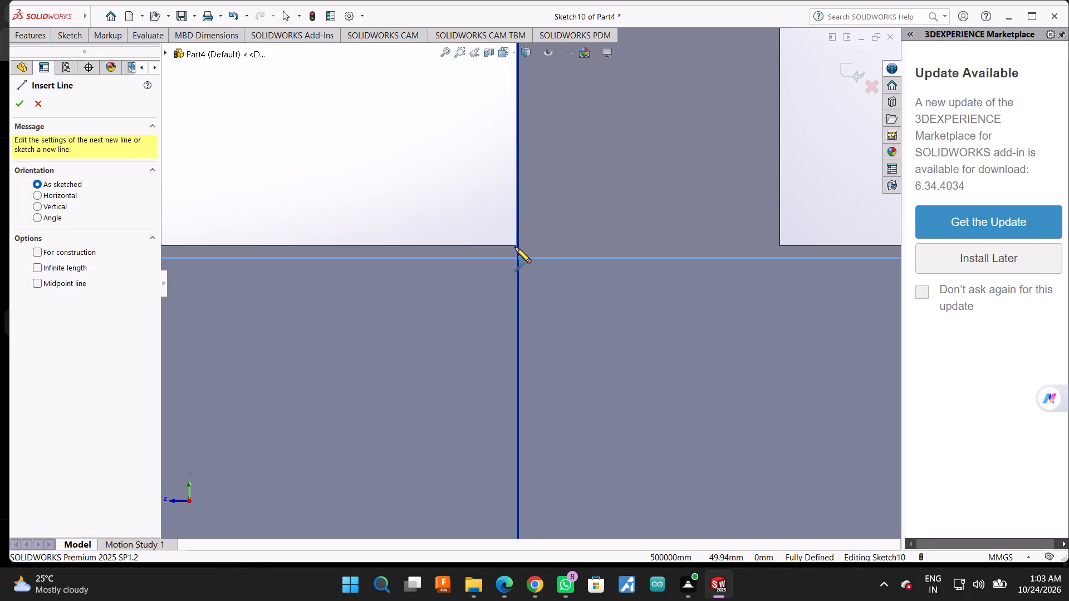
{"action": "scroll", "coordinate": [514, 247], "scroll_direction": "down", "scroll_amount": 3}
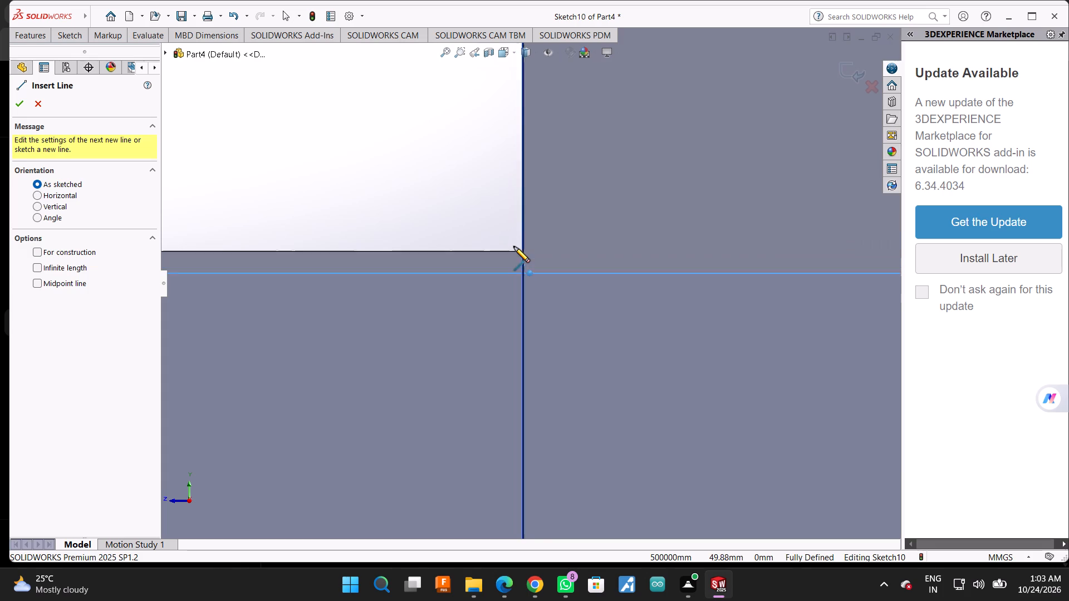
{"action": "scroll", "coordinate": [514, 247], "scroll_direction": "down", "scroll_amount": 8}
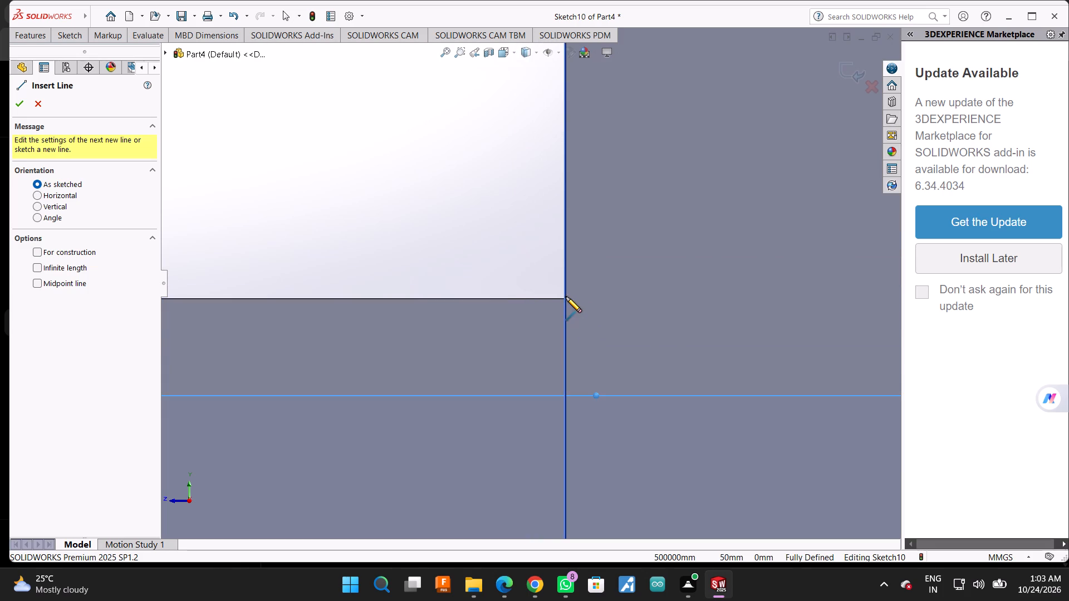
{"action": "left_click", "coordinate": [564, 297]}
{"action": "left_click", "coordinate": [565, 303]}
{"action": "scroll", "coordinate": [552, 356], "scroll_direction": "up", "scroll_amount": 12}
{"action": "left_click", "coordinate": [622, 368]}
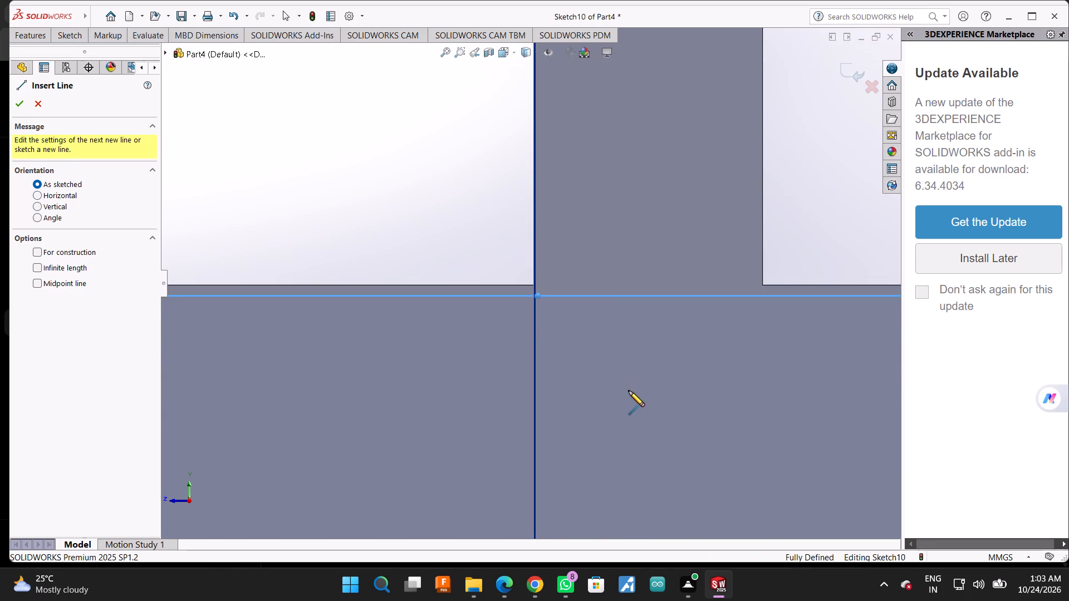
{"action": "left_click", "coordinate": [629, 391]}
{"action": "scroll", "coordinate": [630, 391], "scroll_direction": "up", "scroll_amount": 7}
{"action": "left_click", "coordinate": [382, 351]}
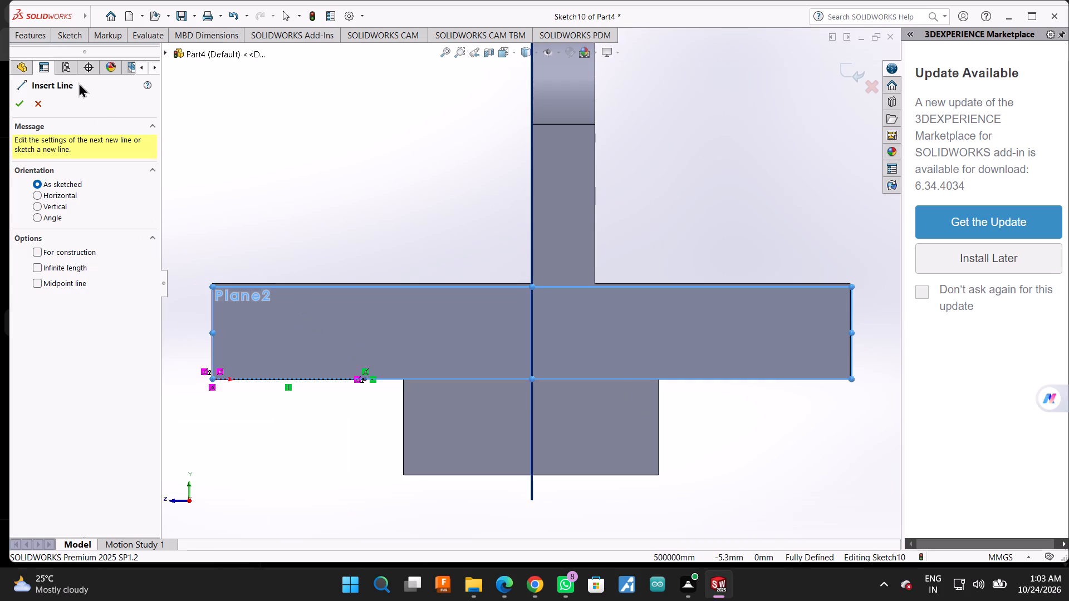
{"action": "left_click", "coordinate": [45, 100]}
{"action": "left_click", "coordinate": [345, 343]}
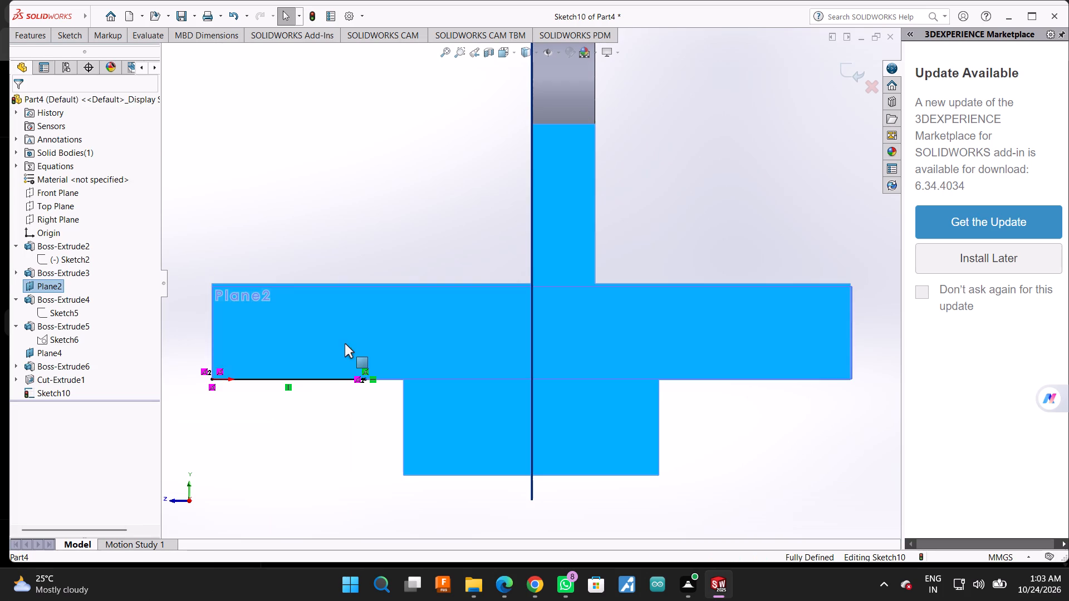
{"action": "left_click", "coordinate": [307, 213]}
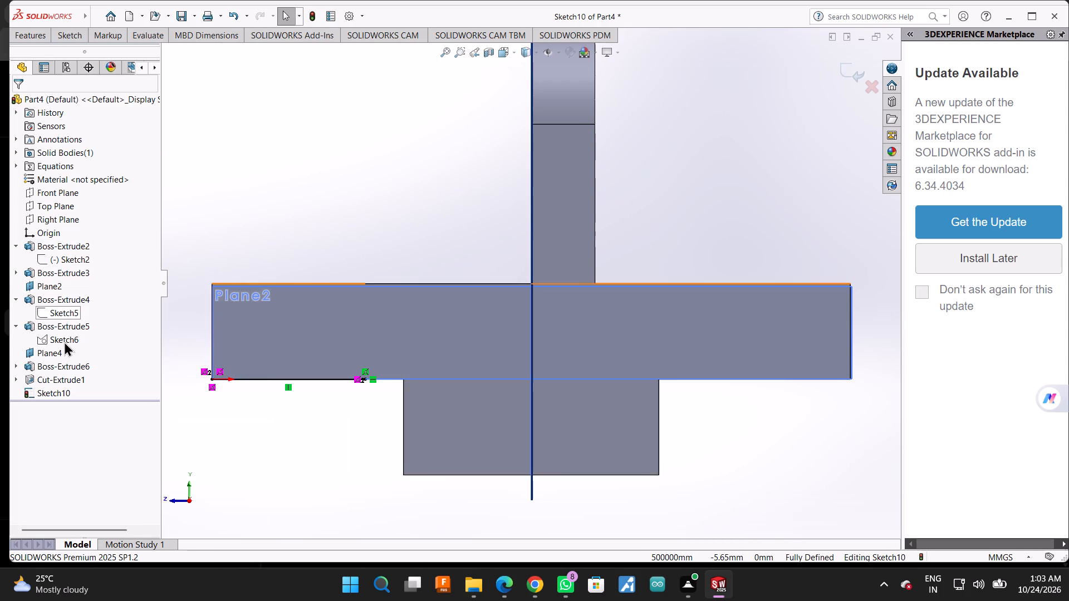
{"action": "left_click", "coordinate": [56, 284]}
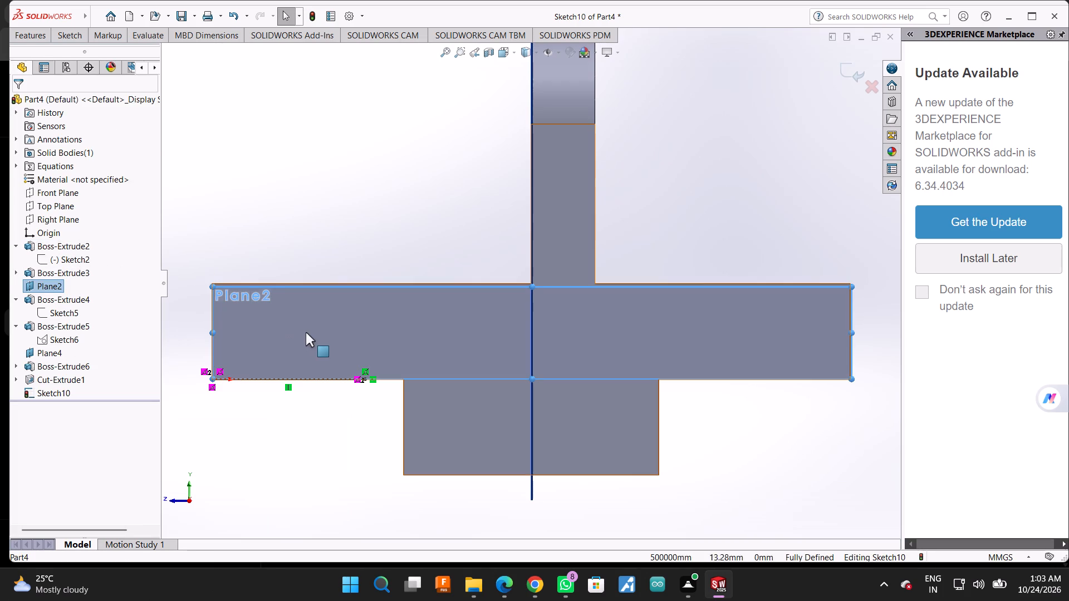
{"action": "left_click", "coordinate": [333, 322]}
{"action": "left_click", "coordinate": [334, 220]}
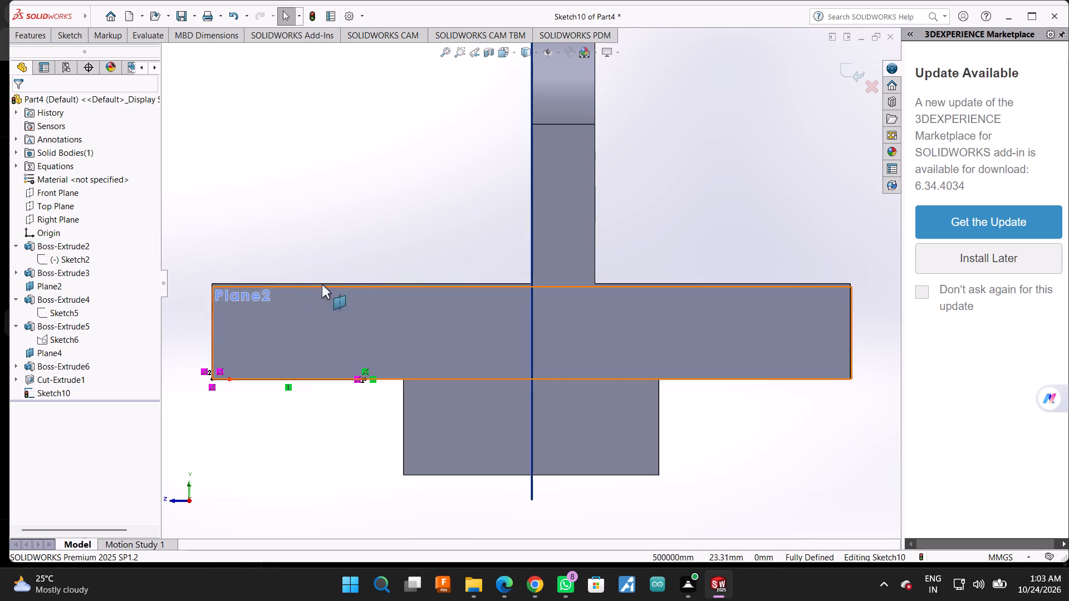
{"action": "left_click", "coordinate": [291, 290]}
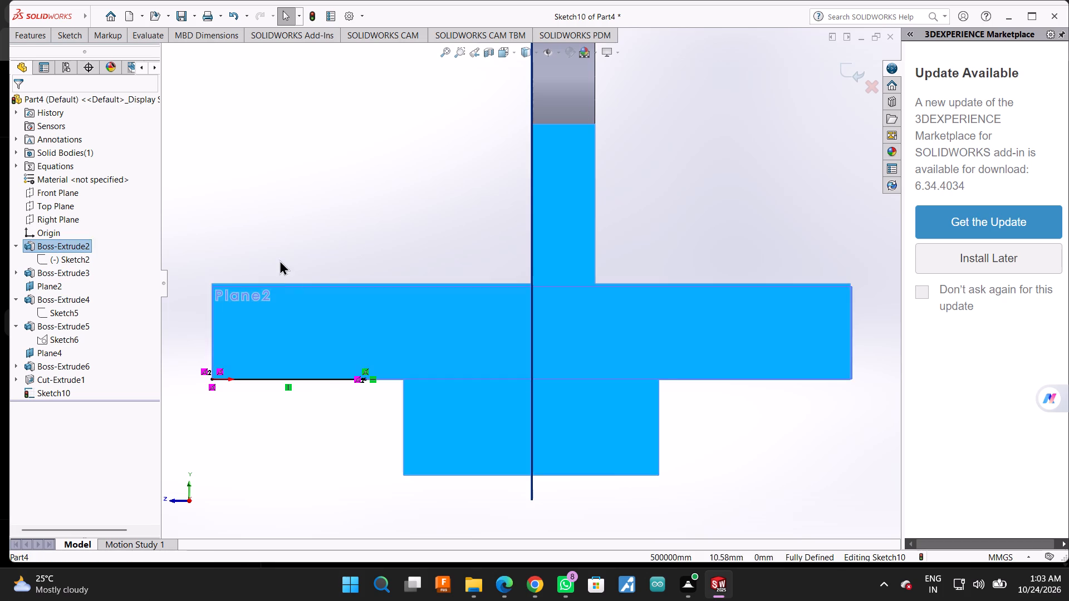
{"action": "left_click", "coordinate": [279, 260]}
Exit Sketch10, which holds the two plate lines.
{"action": "left_click", "coordinate": [58, 283]}
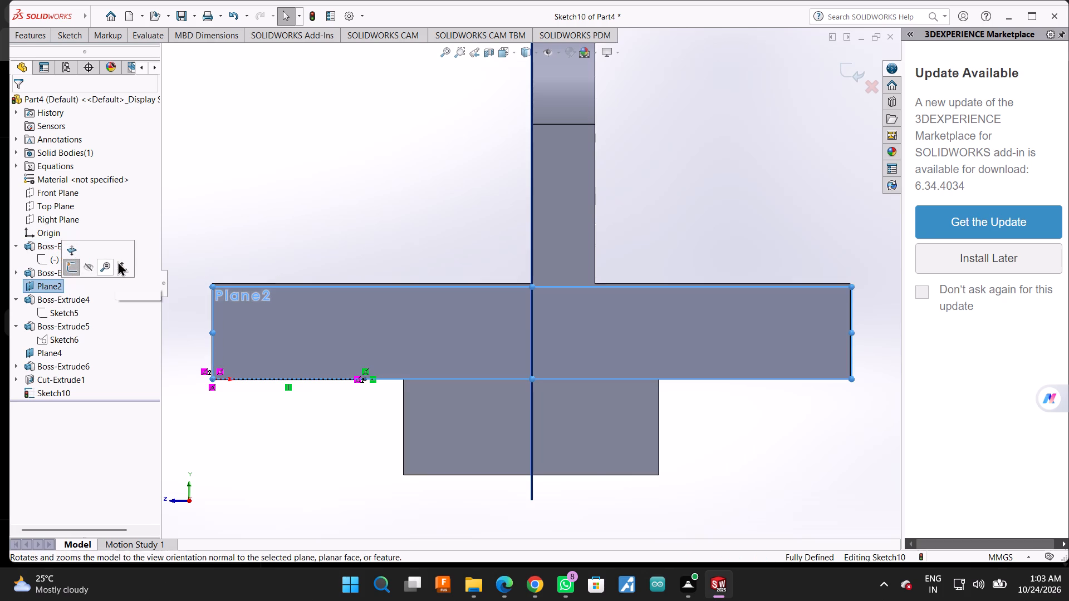
{"action": "left_click", "coordinate": [75, 265]}
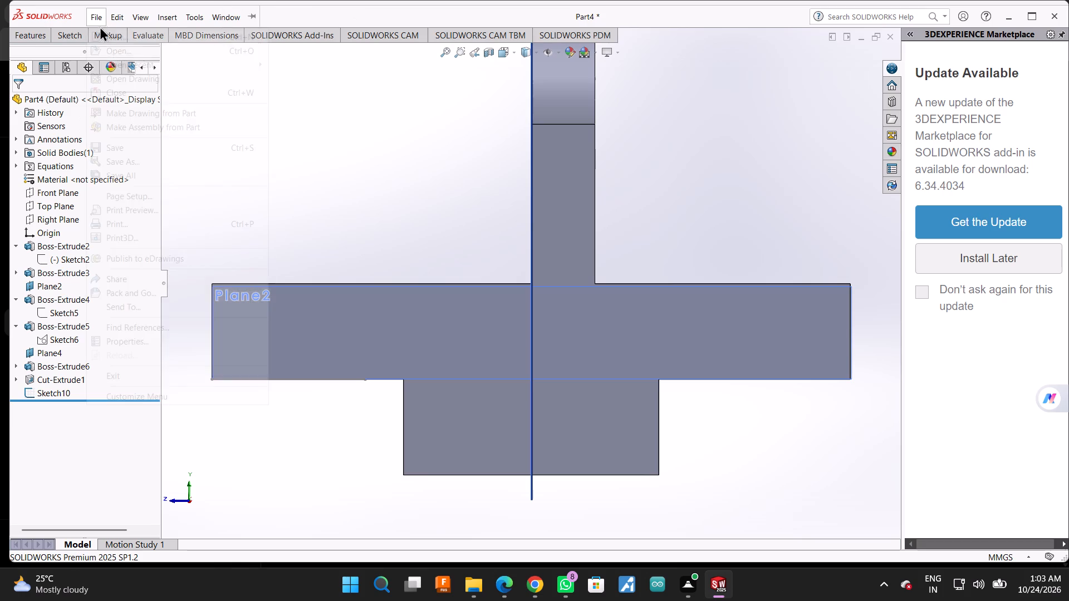
{"action": "left_click", "coordinate": [364, 125]}
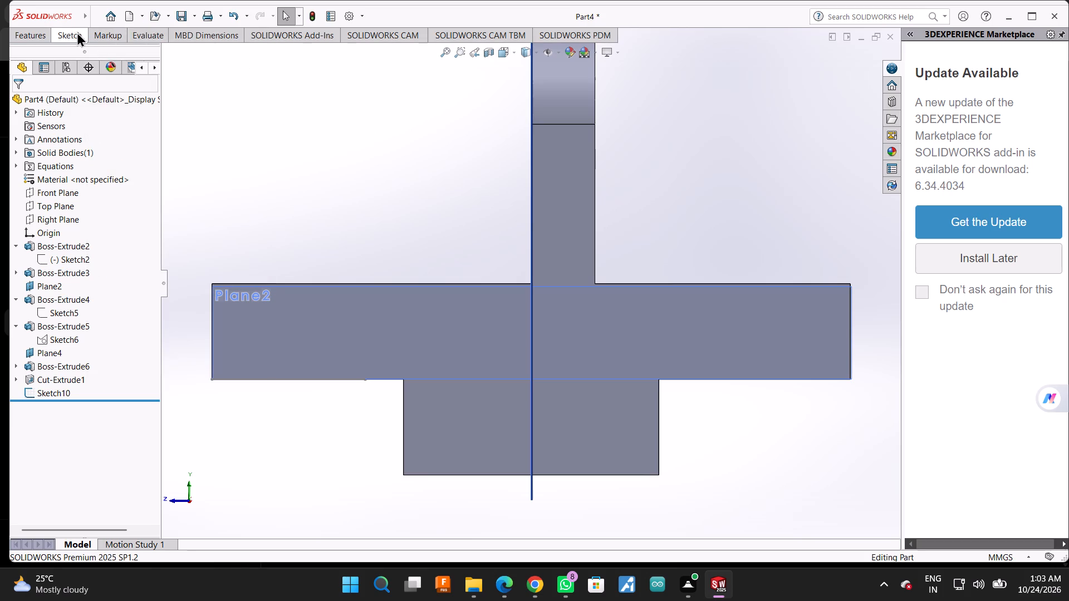
Start a new line sketch on the Boss-Extrude2 side face that spans the plate and upright.
{"action": "left_click", "coordinate": [68, 33]}
{"action": "left_click", "coordinate": [91, 51]}
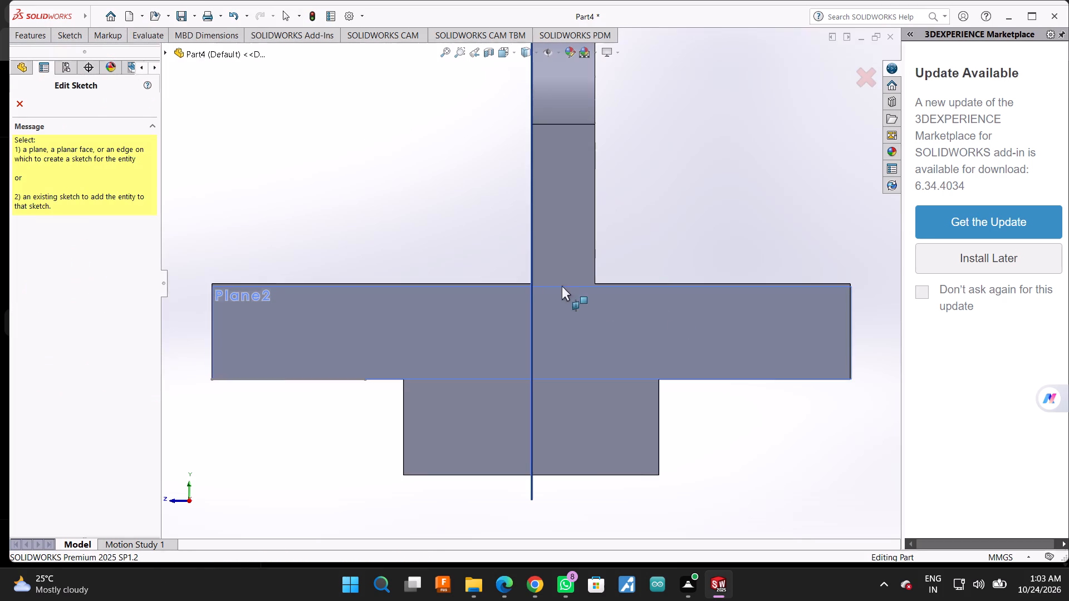
{"action": "scroll", "coordinate": [494, 306], "scroll_direction": "down", "scroll_amount": 1}
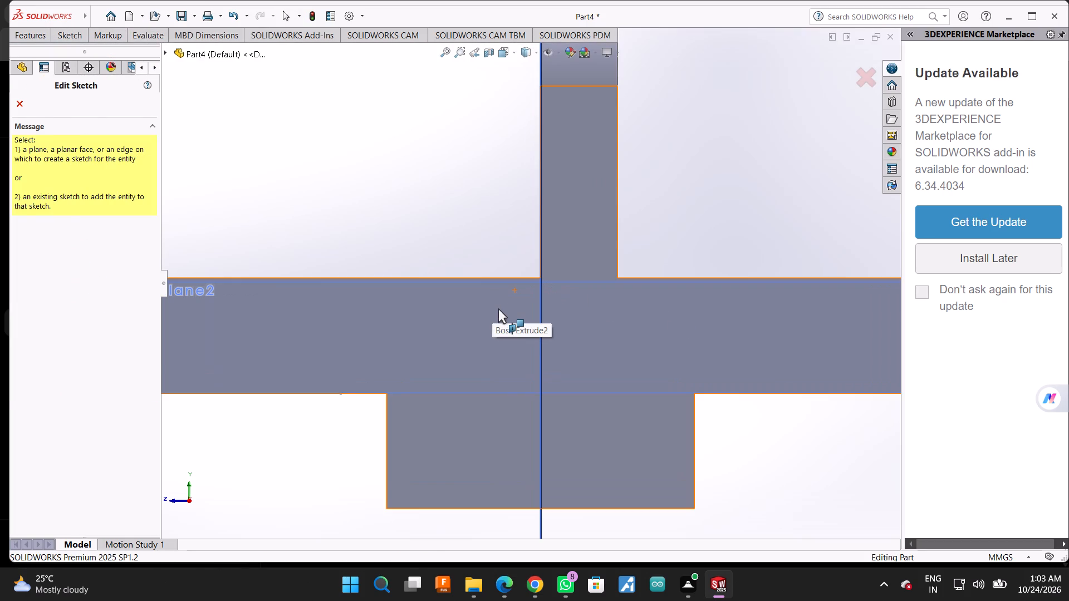
{"action": "left_click", "coordinate": [498, 308]}
{"action": "left_click", "coordinate": [422, 238]}
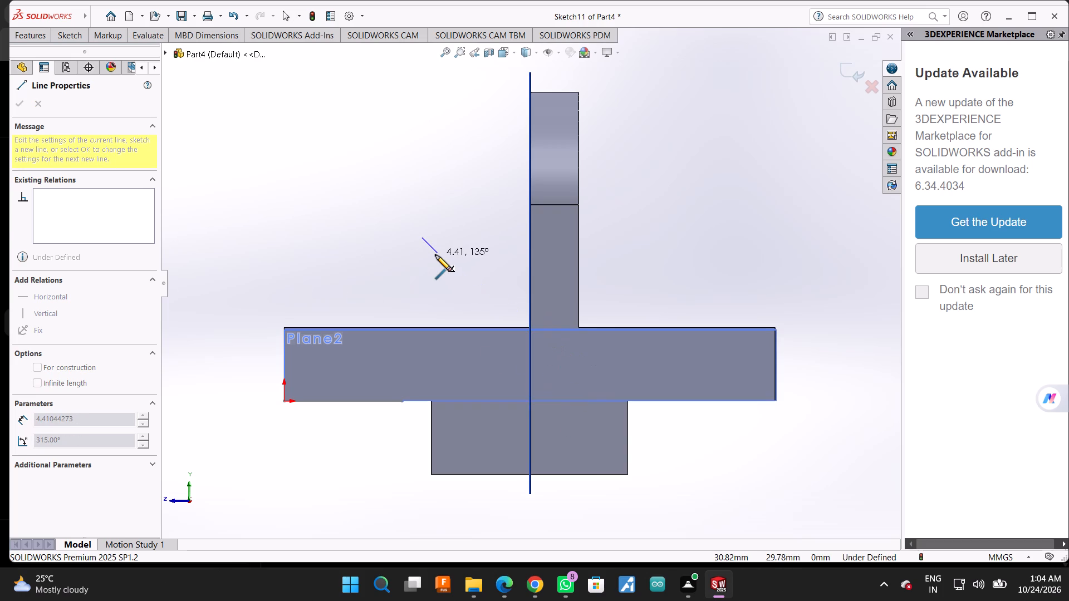
{"action": "key", "text": "Escape"}
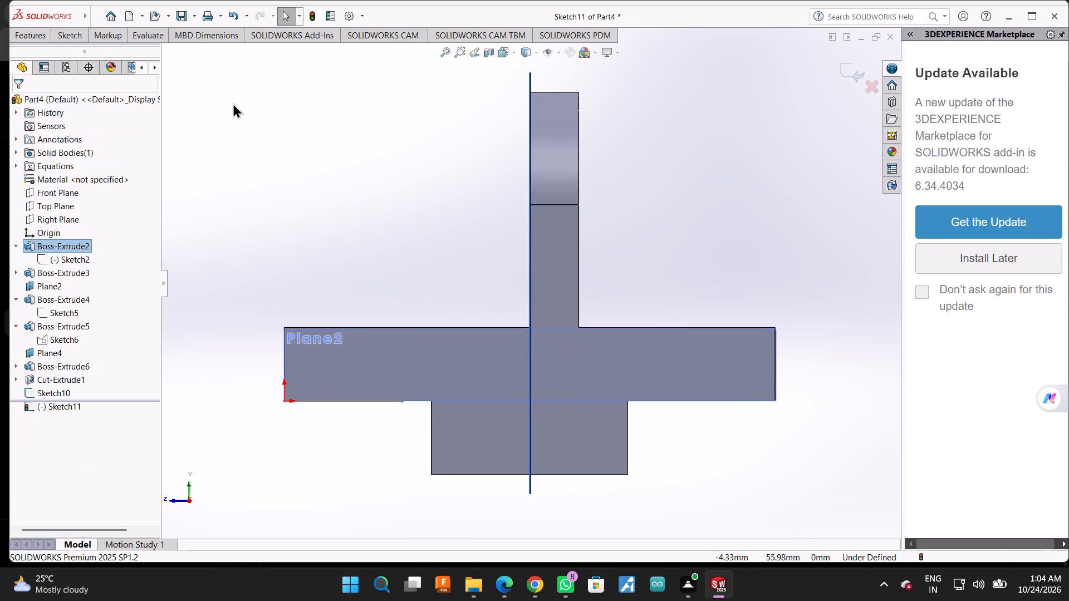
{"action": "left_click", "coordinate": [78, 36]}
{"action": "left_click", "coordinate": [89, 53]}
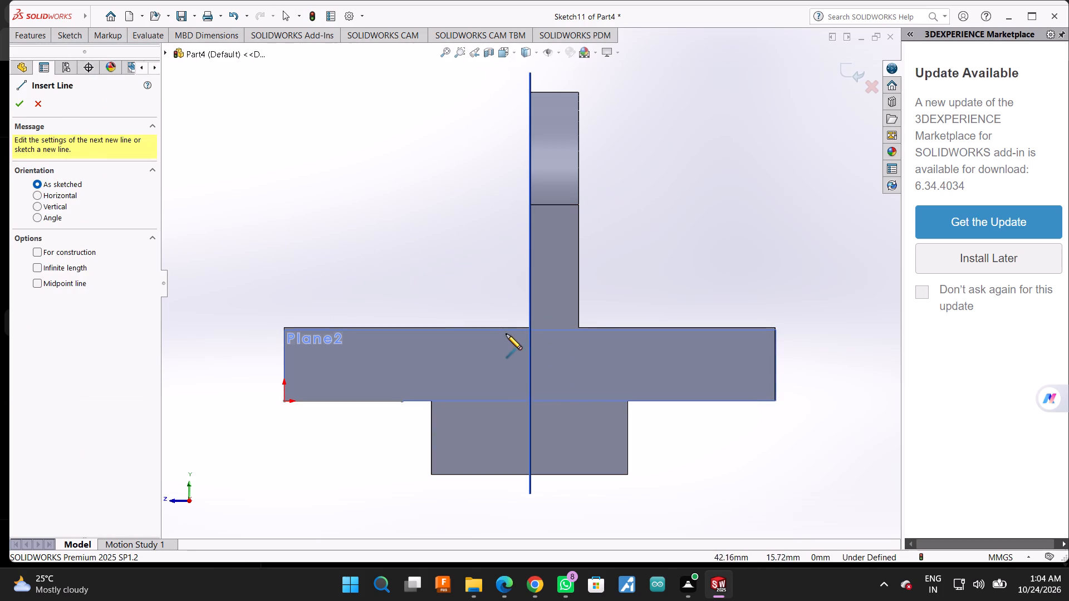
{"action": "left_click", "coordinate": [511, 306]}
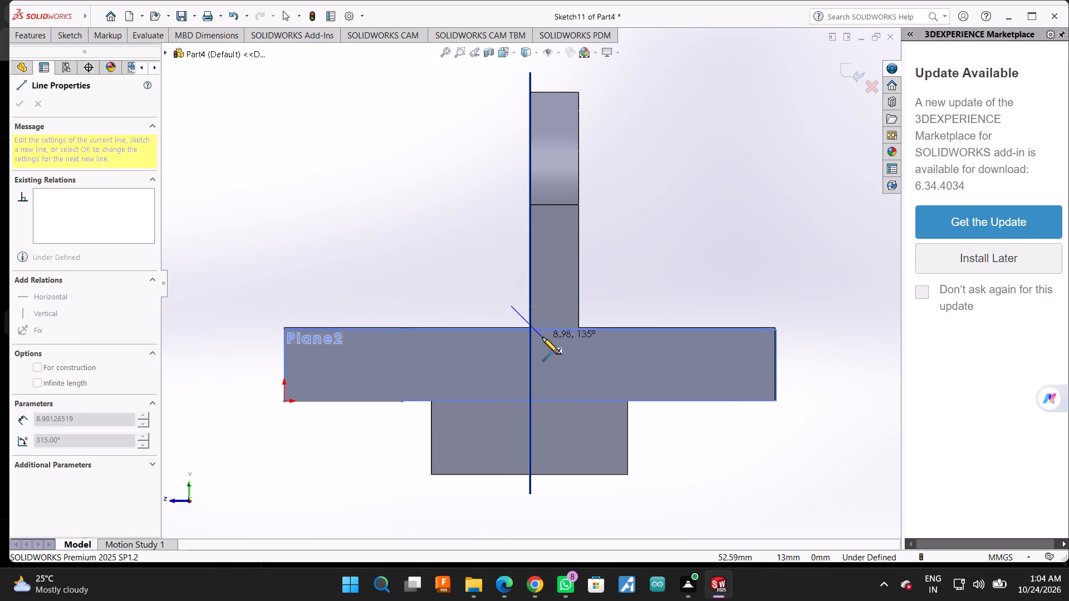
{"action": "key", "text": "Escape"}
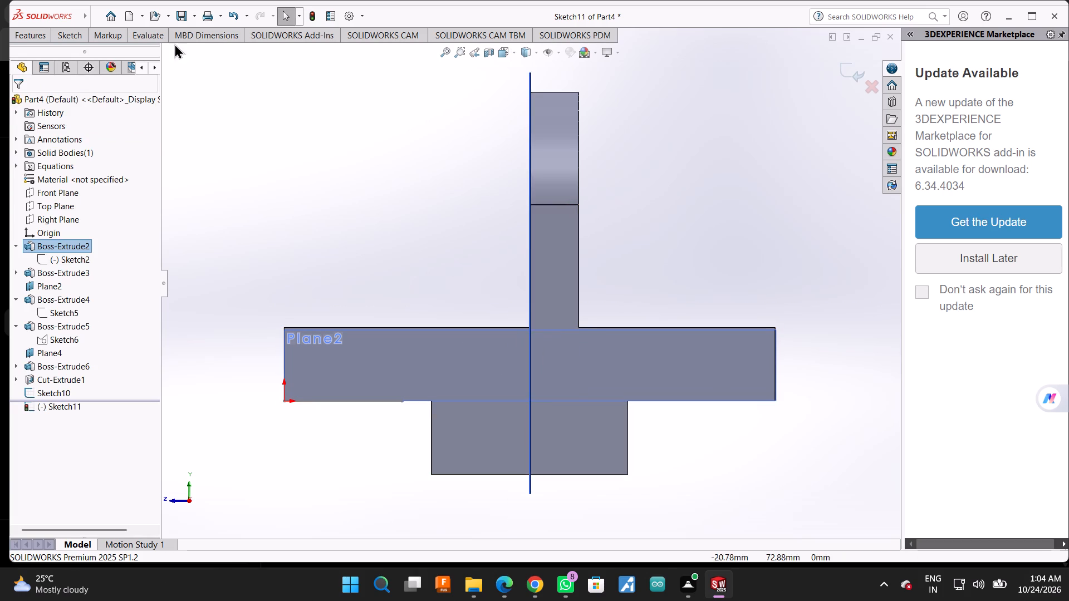
Sketch a closed triangle from the upright's base corner, about 15.1 mm along the plate's top edge and about 6.7 mm up the upright.
{"action": "left_click", "coordinate": [74, 37]}
{"action": "left_click", "coordinate": [96, 56]}
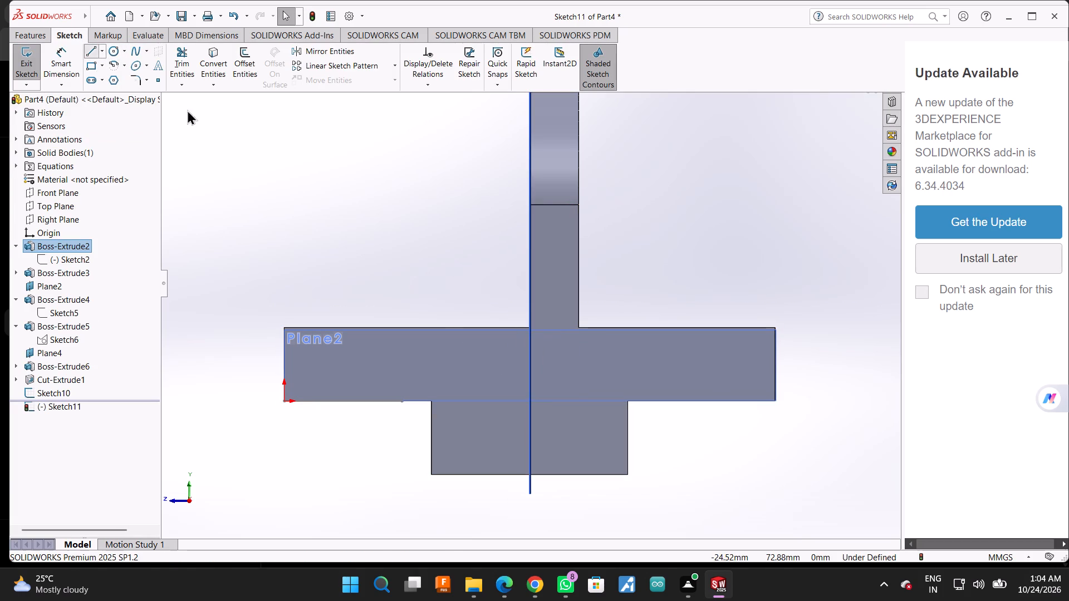
{"action": "scroll", "coordinate": [539, 328], "scroll_direction": "down", "scroll_amount": 4}
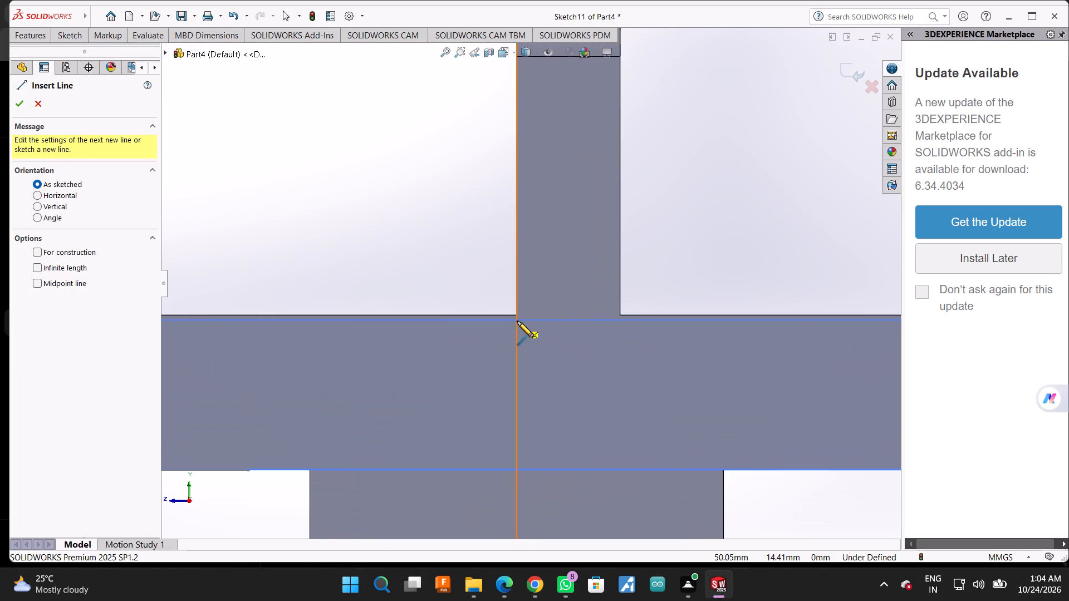
{"action": "scroll", "coordinate": [508, 316], "scroll_direction": "down", "scroll_amount": 5}
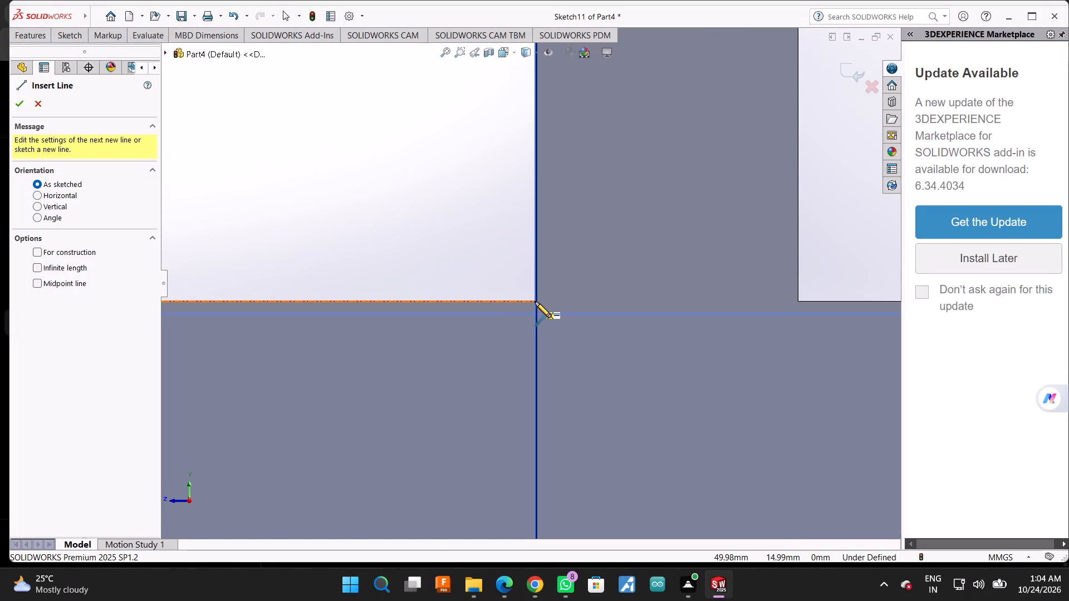
{"action": "left_click", "coordinate": [535, 302]}
{"action": "scroll", "coordinate": [511, 298], "scroll_direction": "up", "scroll_amount": 2}
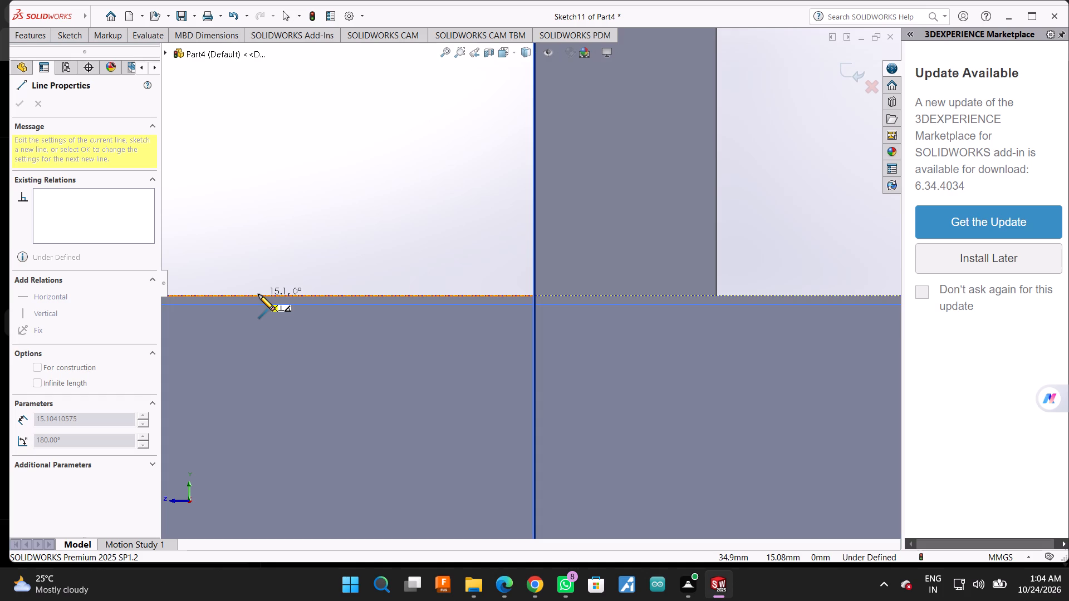
{"action": "type", "text": "26"}
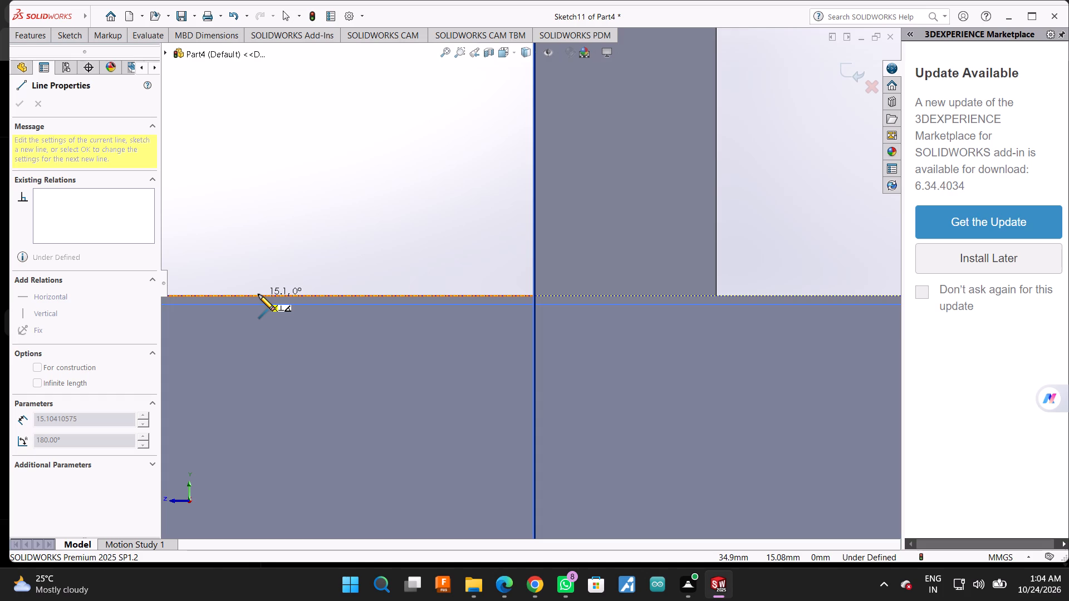
{"action": "left_click", "coordinate": [258, 294]}
{"action": "scroll", "coordinate": [261, 294], "scroll_direction": "up", "scroll_amount": 5}
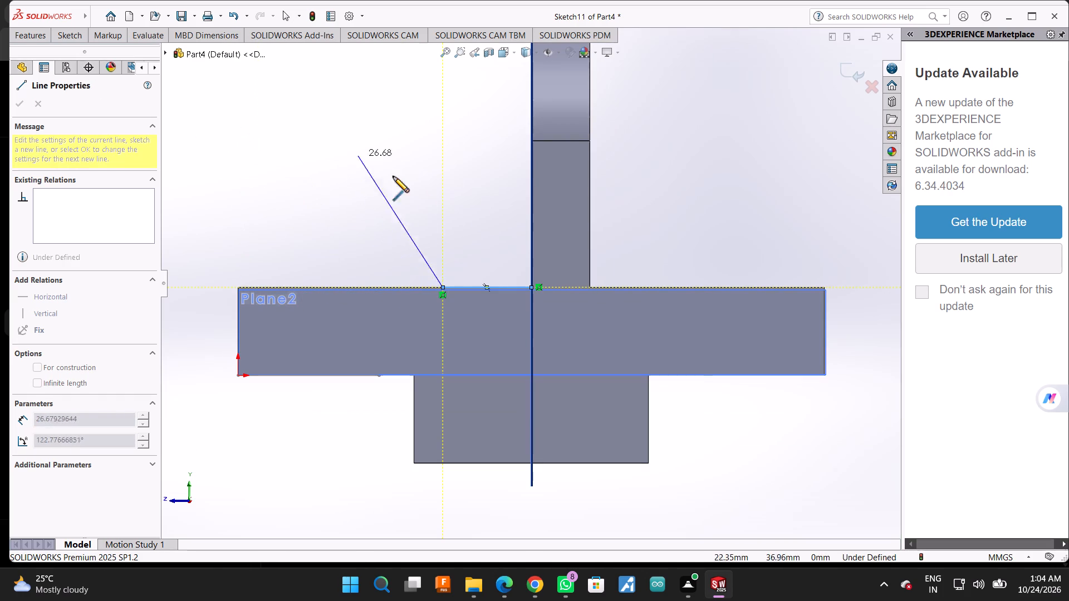
{"action": "left_click", "coordinate": [532, 248]}
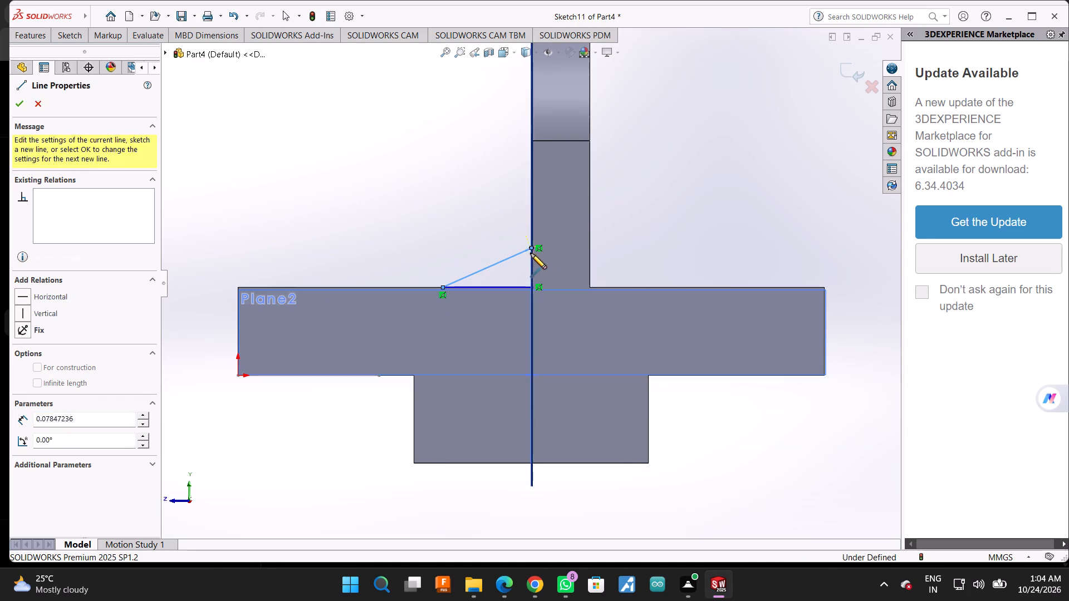
{"action": "left_click", "coordinate": [534, 286]}
Dimension the triangle's base along the plate's top edge to 26 mm.
{"action": "left_click", "coordinate": [64, 38]}
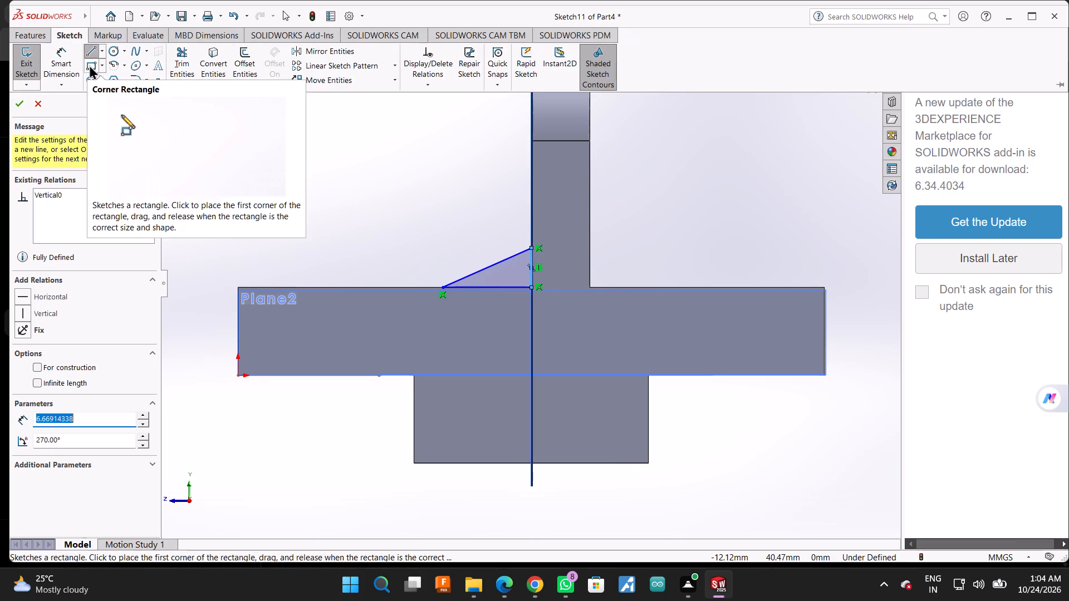
{"action": "left_click", "coordinate": [68, 59]}
{"action": "scroll", "coordinate": [377, 249], "scroll_direction": "down", "scroll_amount": 2}
{"action": "scroll", "coordinate": [501, 306], "scroll_direction": "down", "scroll_amount": 1}
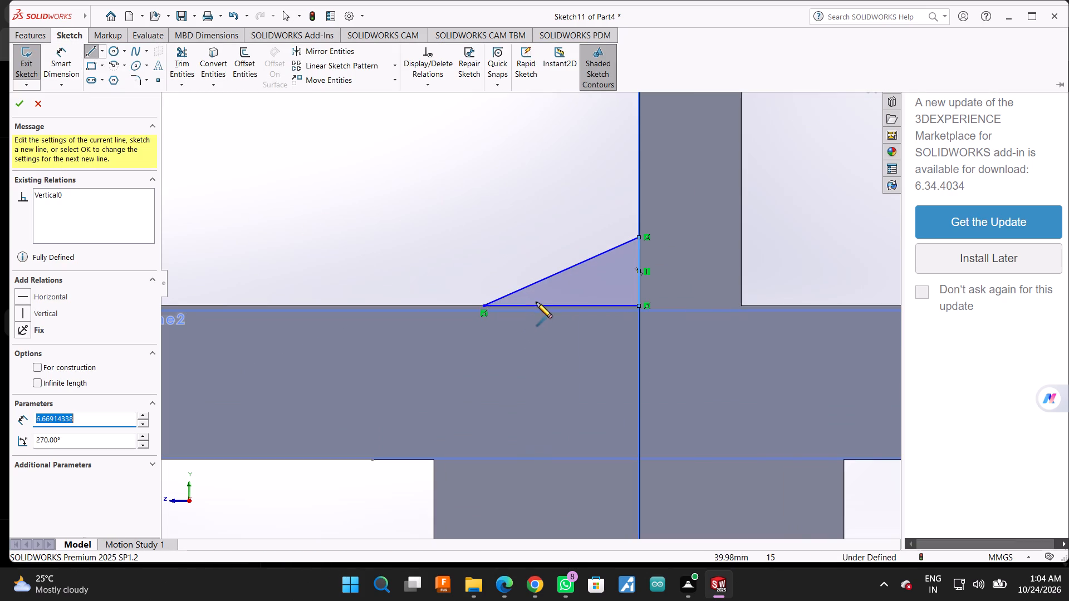
{"action": "left_click", "coordinate": [538, 308]}
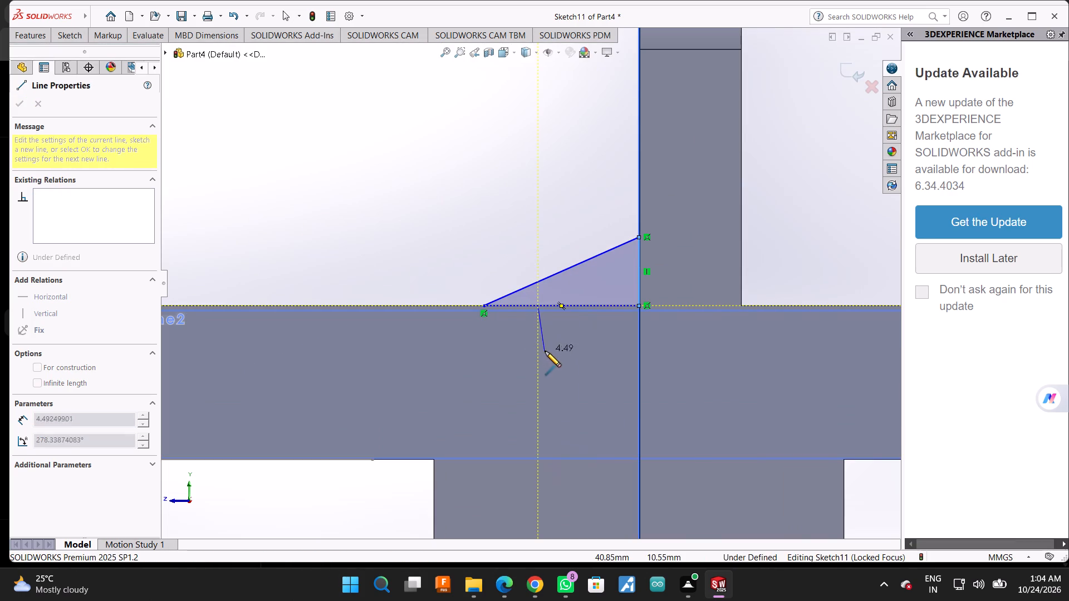
{"action": "left_click", "coordinate": [71, 36]}
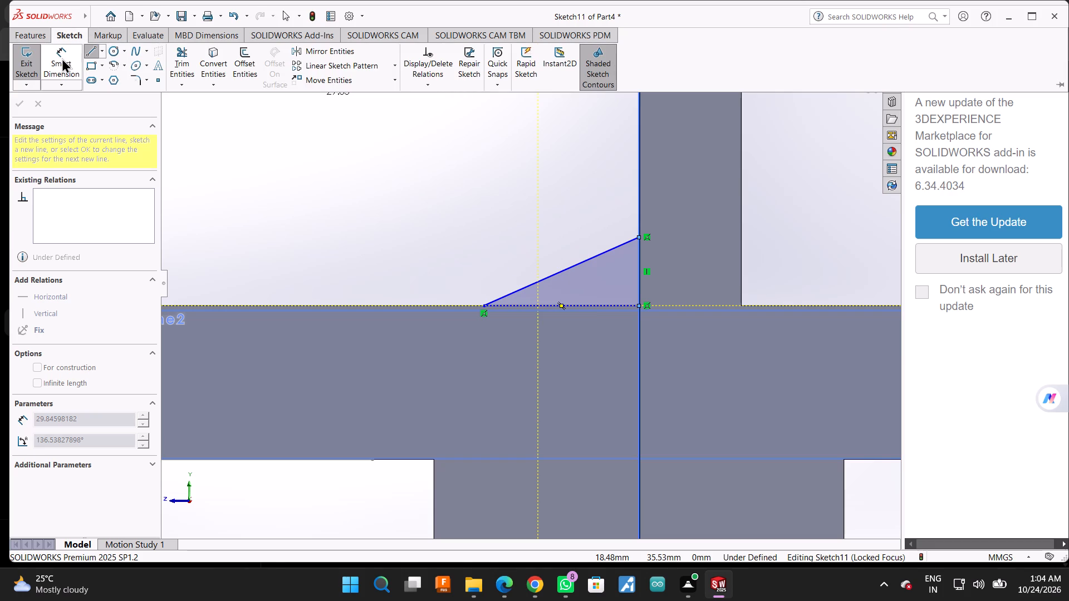
{"action": "left_click", "coordinate": [62, 58]}
{"action": "left_click", "coordinate": [524, 303]}
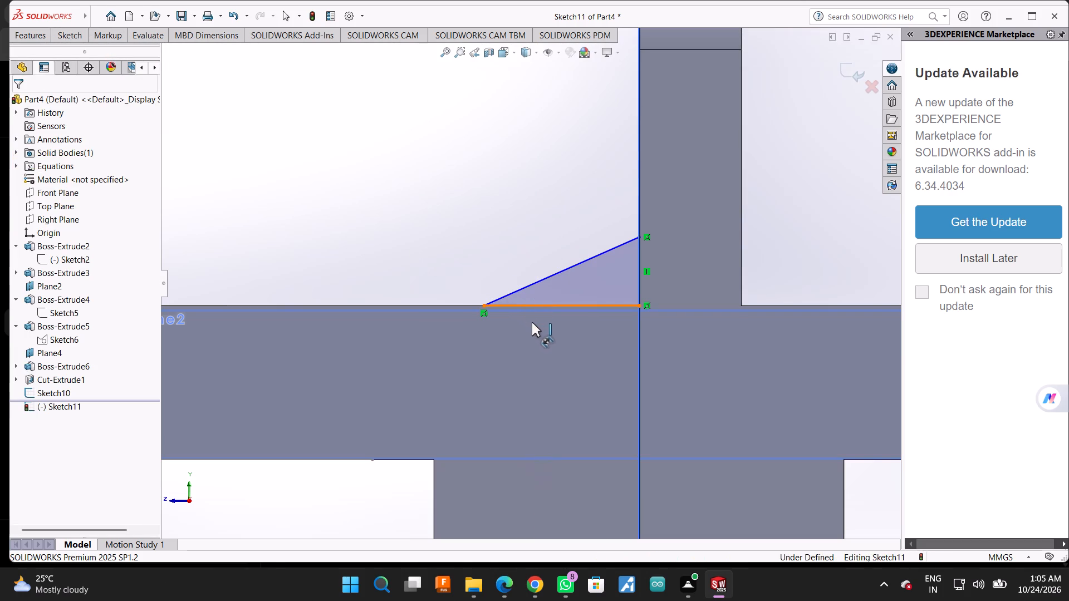
{"action": "left_click", "coordinate": [533, 337]}
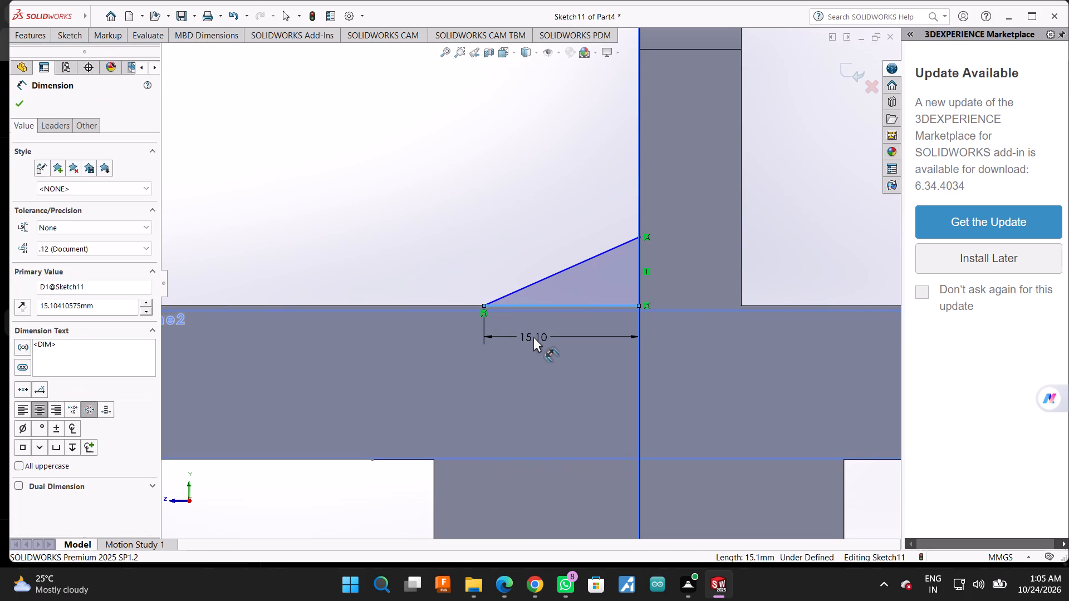
{"action": "type", "text": "26"}
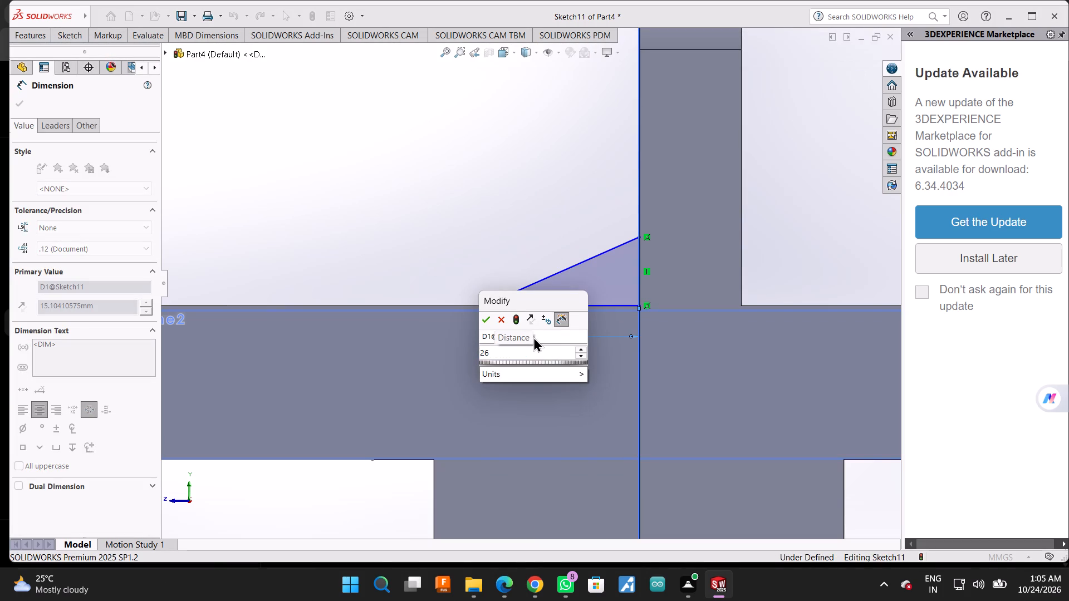
{"action": "key", "text": "Return"}
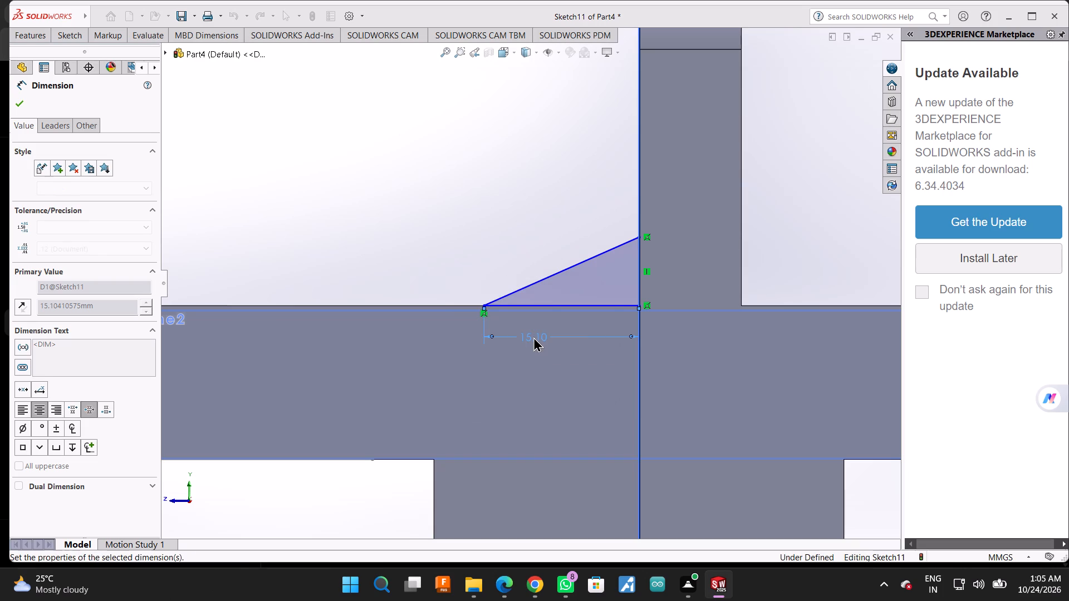
Dimension the triangle's vertical side along the upright to 13 mm.
{"action": "left_click", "coordinate": [638, 270]}
{"action": "left_click", "coordinate": [811, 263]}
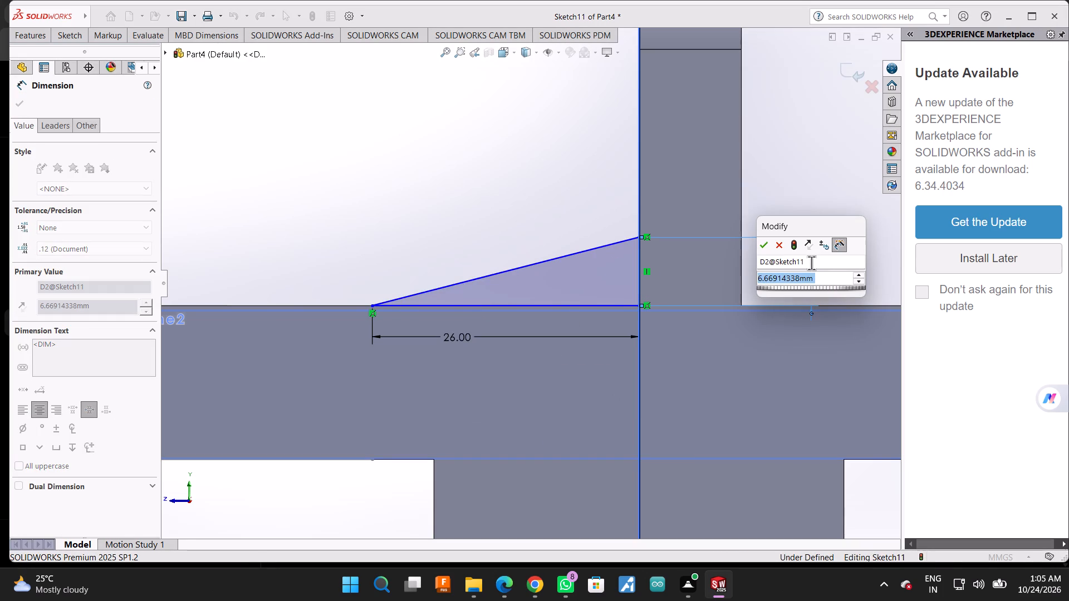
{"action": "type", "text": "13"}
{"action": "key", "text": "Return"}
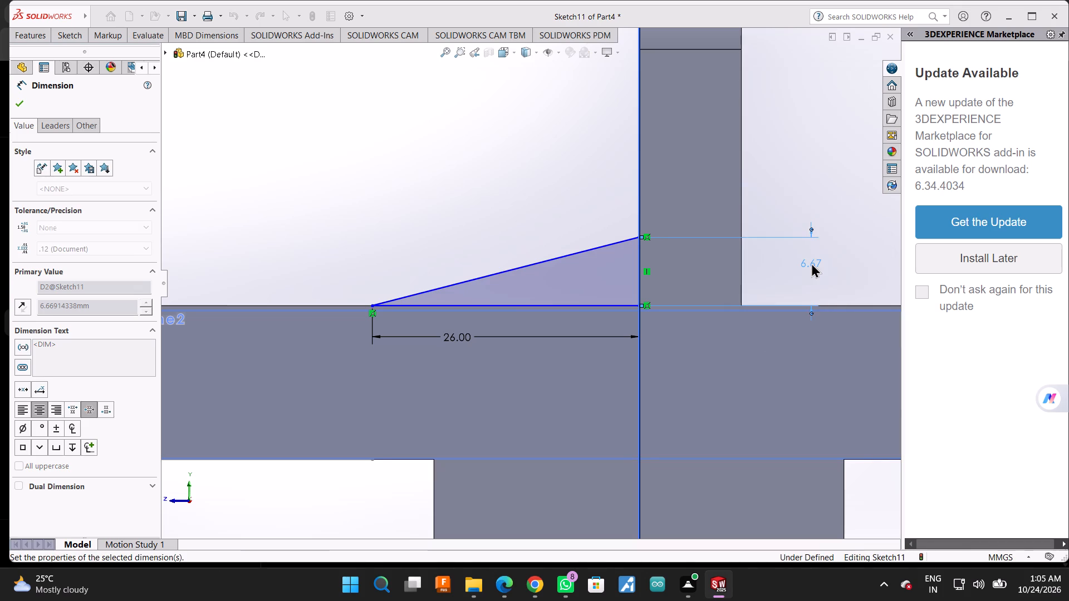
Extrude the triangular profile as a blind boss 46 mm deep, reversed to run across the plate along the upright's base.
{"action": "scroll", "coordinate": [757, 265], "scroll_direction": "up", "scroll_amount": 2}
{"action": "middle_click_drag", "start_coordinate": [512, 158], "coordinate": [532, 196]}
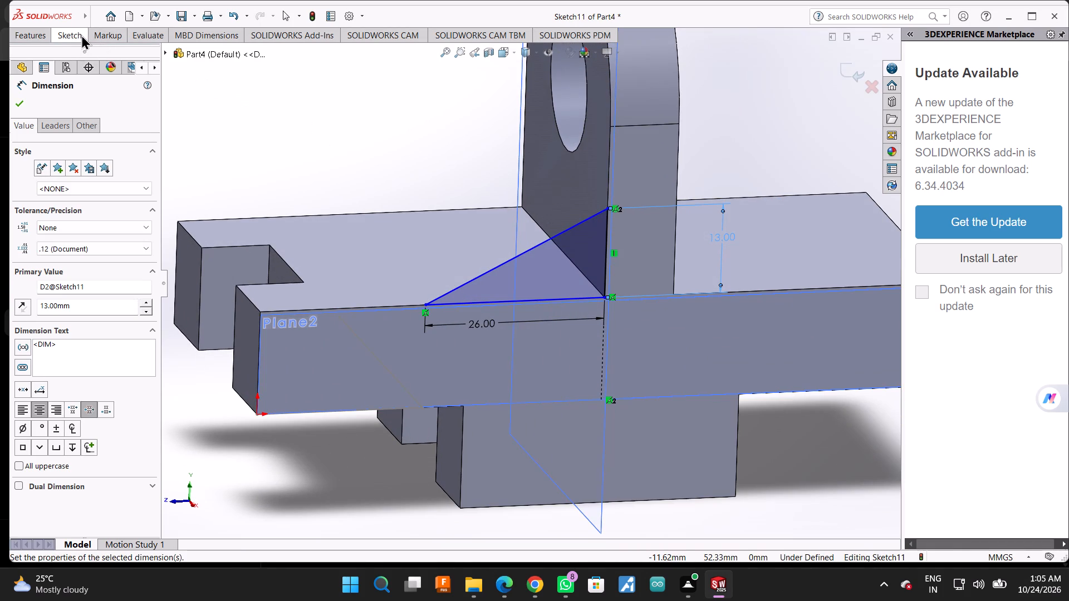
{"action": "left_click", "coordinate": [35, 30]}
{"action": "left_click", "coordinate": [23, 107]}
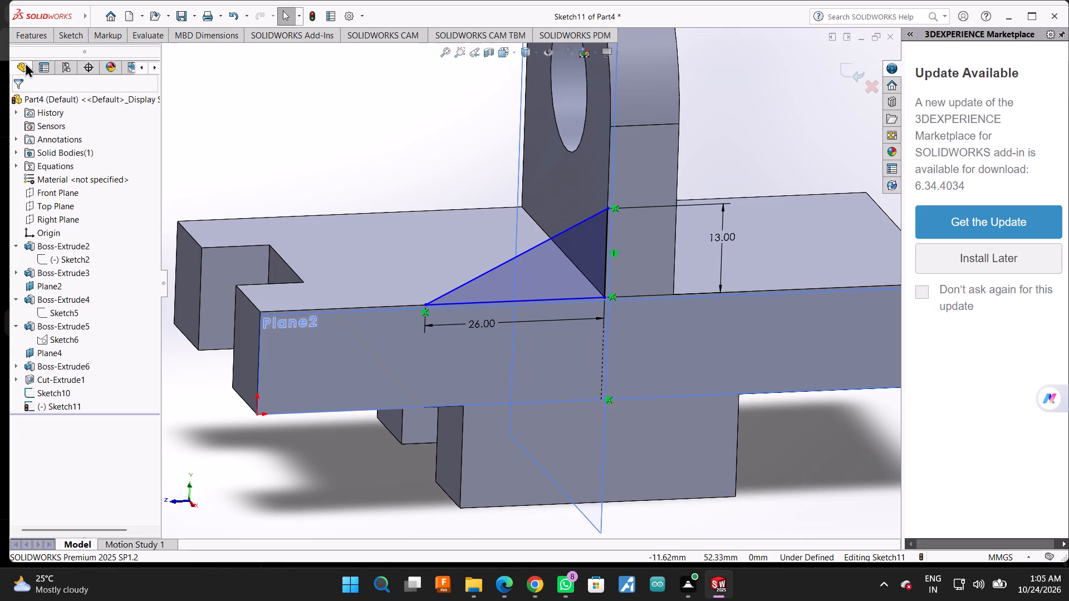
{"action": "left_click", "coordinate": [26, 34]}
{"action": "left_click", "coordinate": [28, 64]}
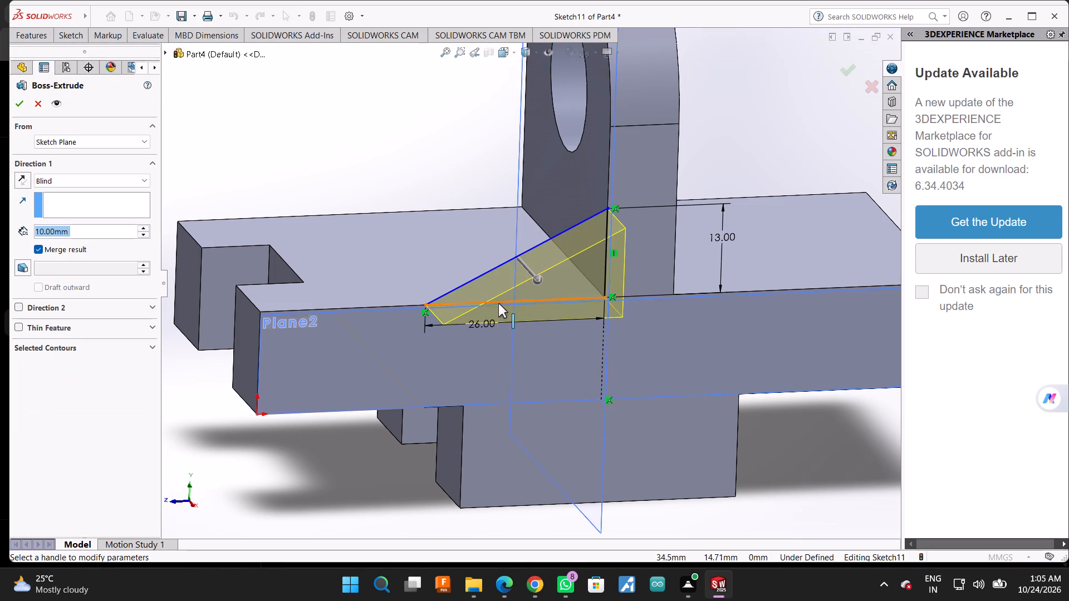
{"action": "left_click_drag", "start_coordinate": [533, 276], "coordinate": [487, 185]}
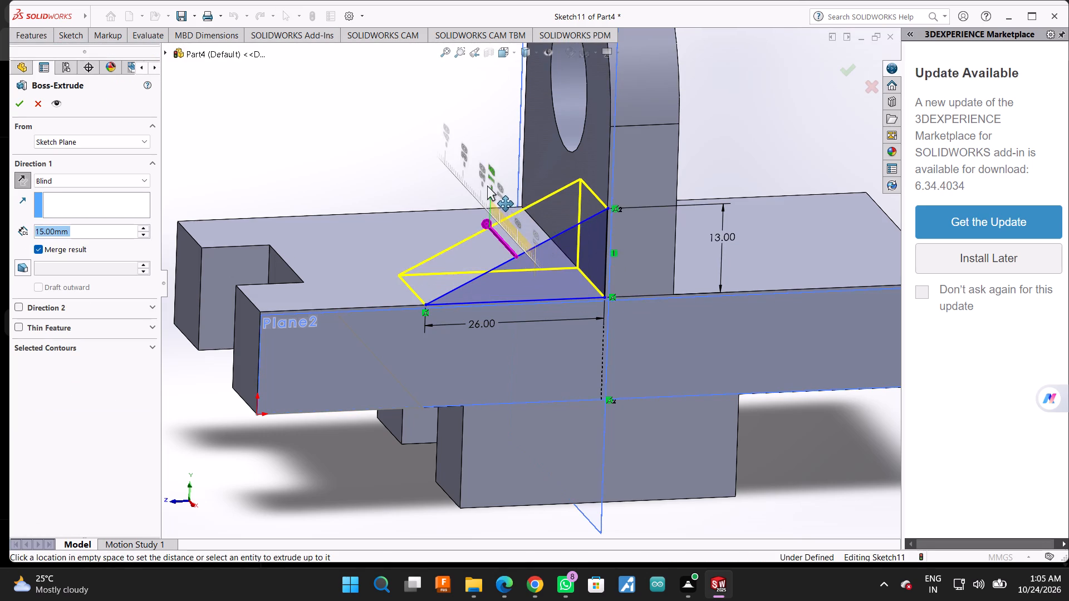
{"action": "left_click_drag", "start_coordinate": [487, 185], "coordinate": [474, 171]}
{"action": "left_click", "coordinate": [41, 228]}
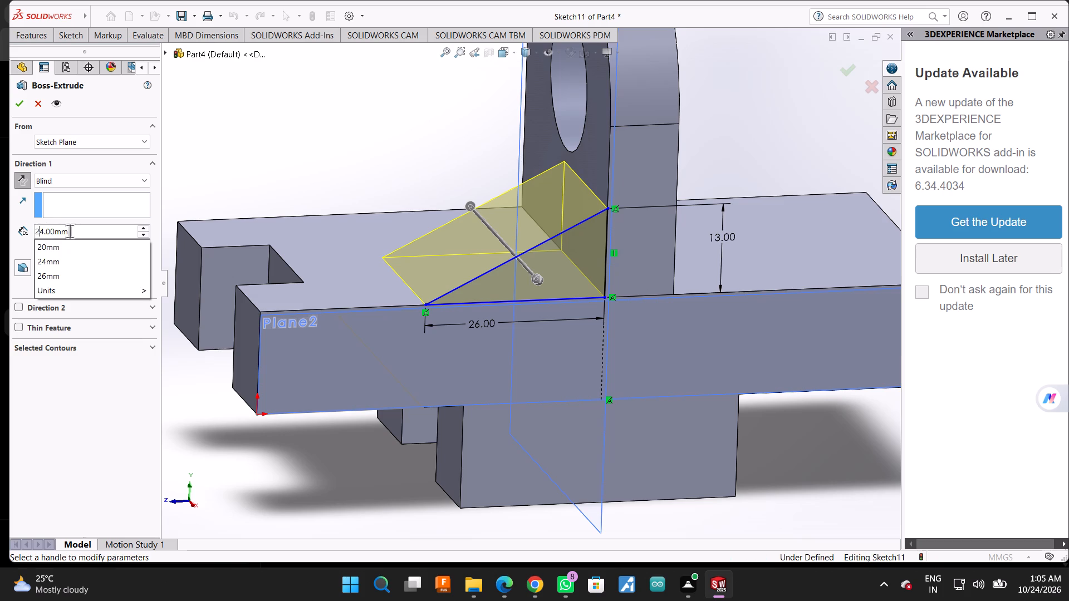
{"action": "key", "text": "Right"}
{"action": "key", "text": "BackSpace"}
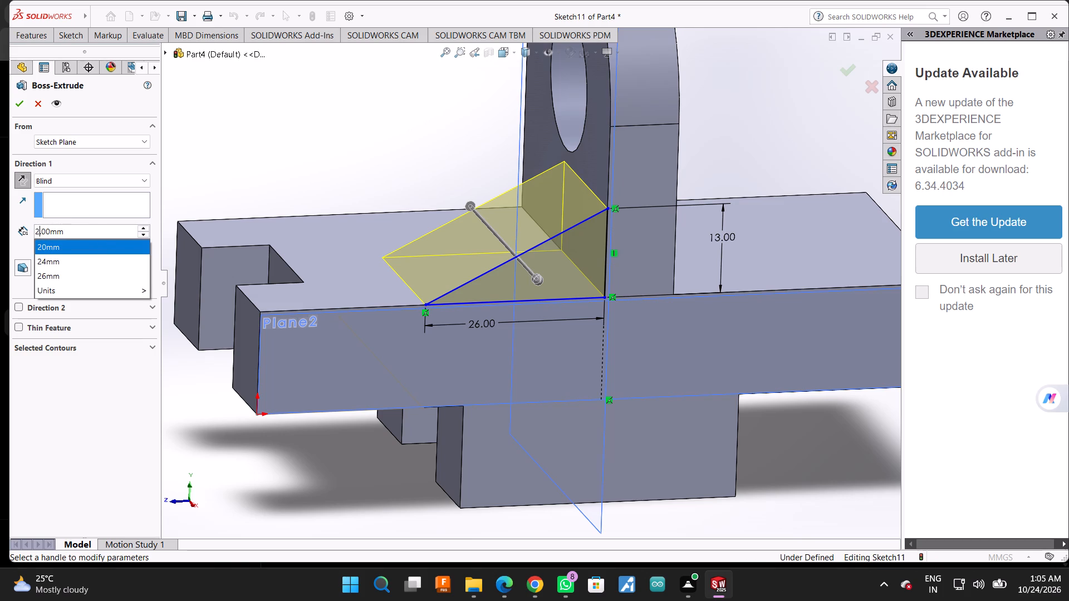
{"action": "key", "text": "BackSpace"}
{"action": "key", "text": "BackSpace"}
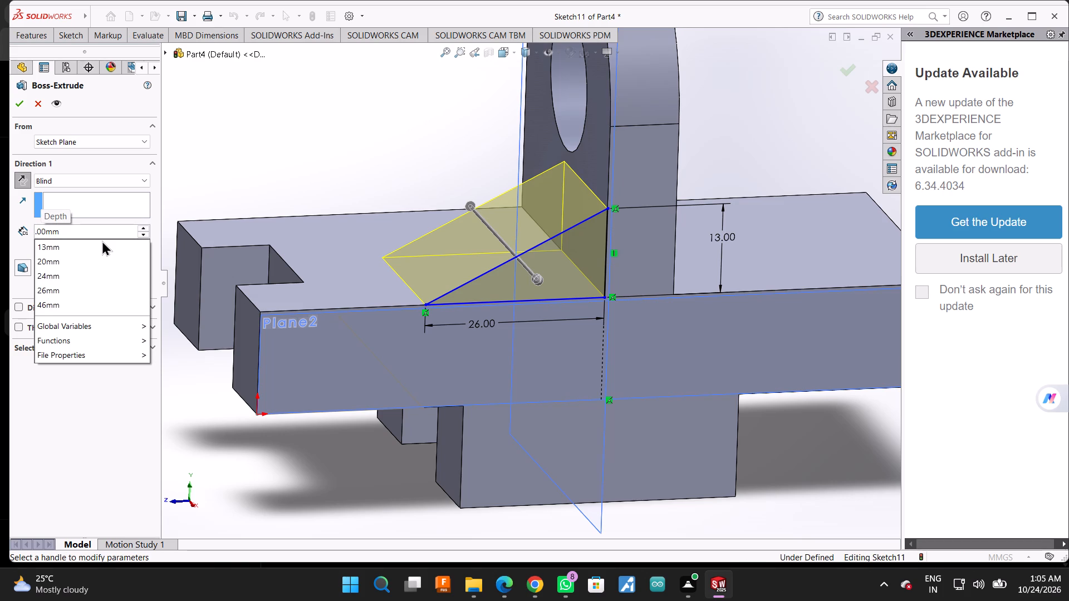
{"action": "type", "text": "46"}
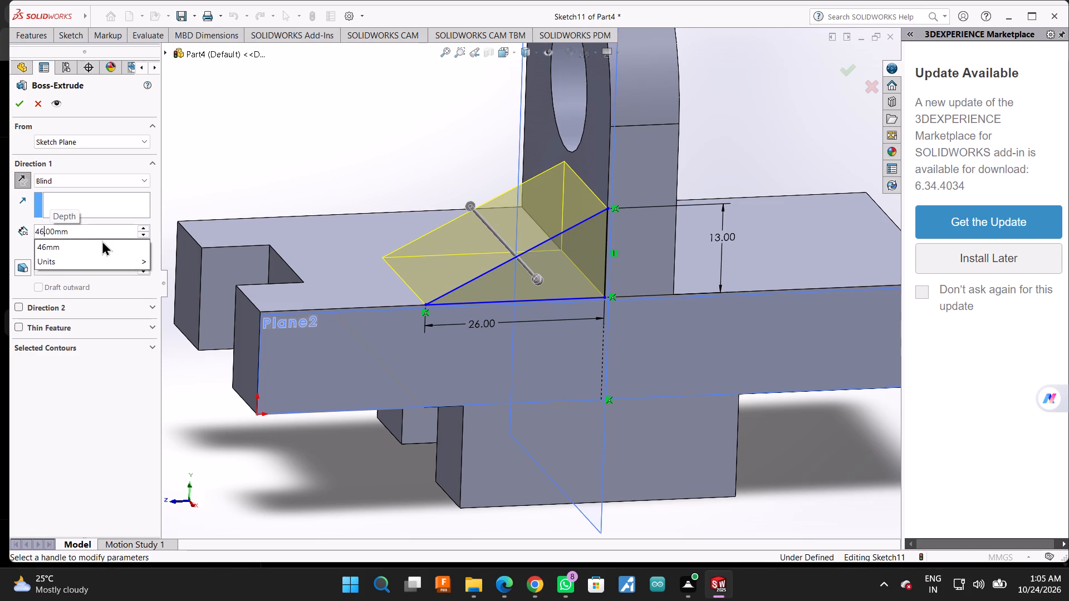
{"action": "key", "text": "Return"}
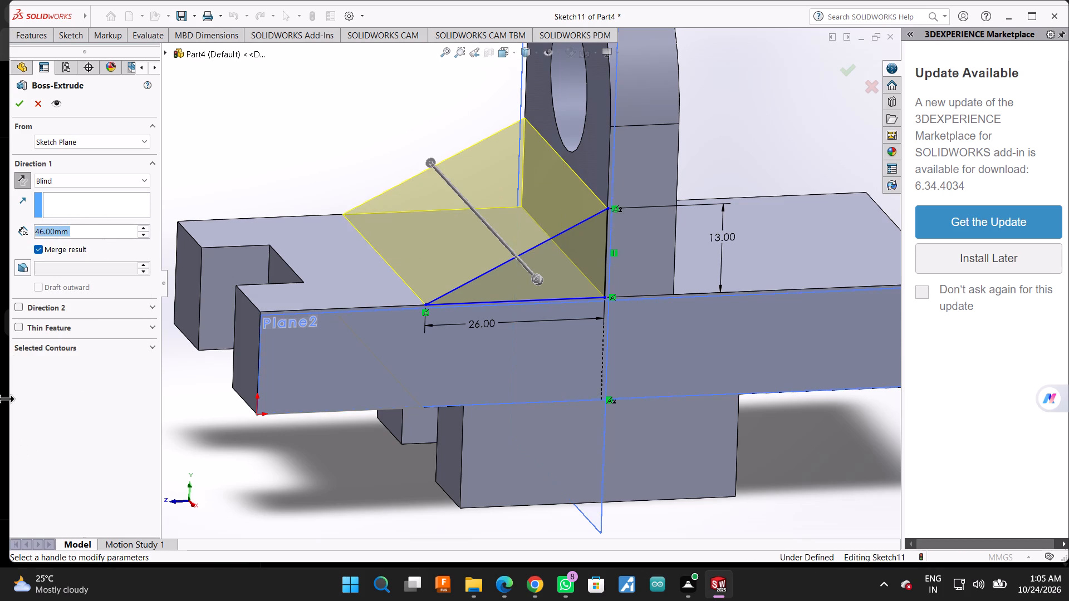
{"action": "left_click", "coordinate": [17, 100]}
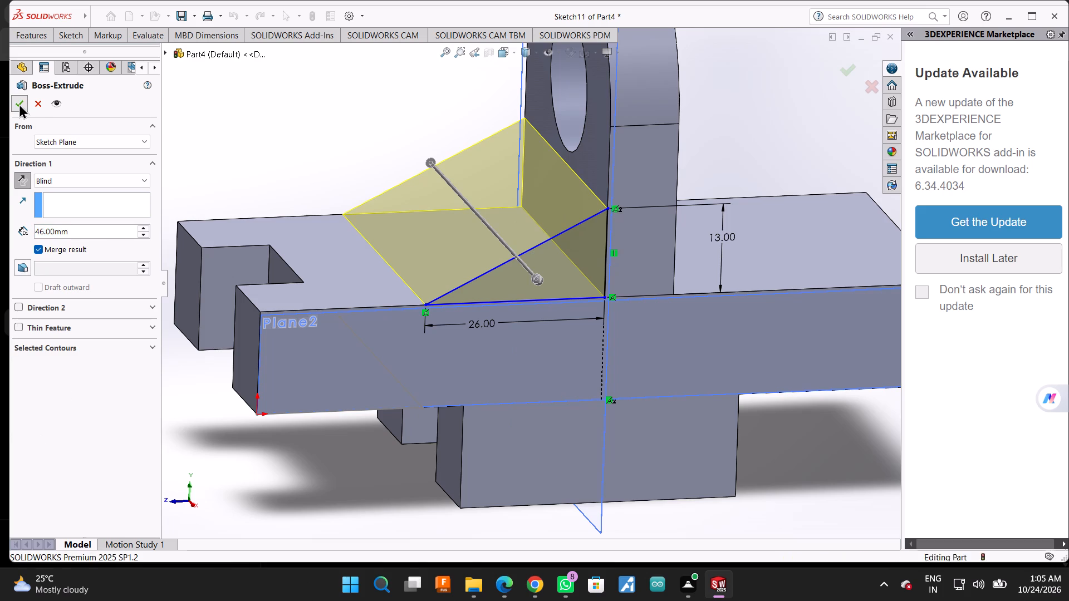
Examine the finished part from several angles, checking the sloped rib between the plate and the upright.
{"action": "middle_click_drag", "start_coordinate": [346, 82], "coordinate": [389, 135]}
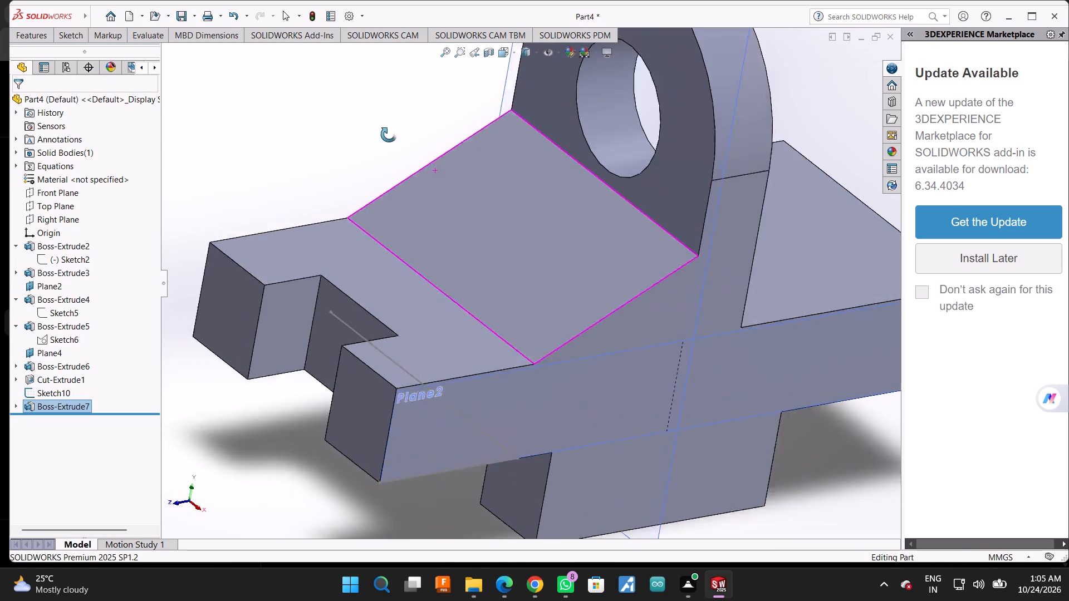
{"action": "middle_click_drag", "start_coordinate": [389, 135], "coordinate": [410, 167]}
{"action": "scroll", "coordinate": [452, 190], "scroll_direction": "up", "scroll_amount": 3}
{"action": "middle_click", "coordinate": [729, 271]}
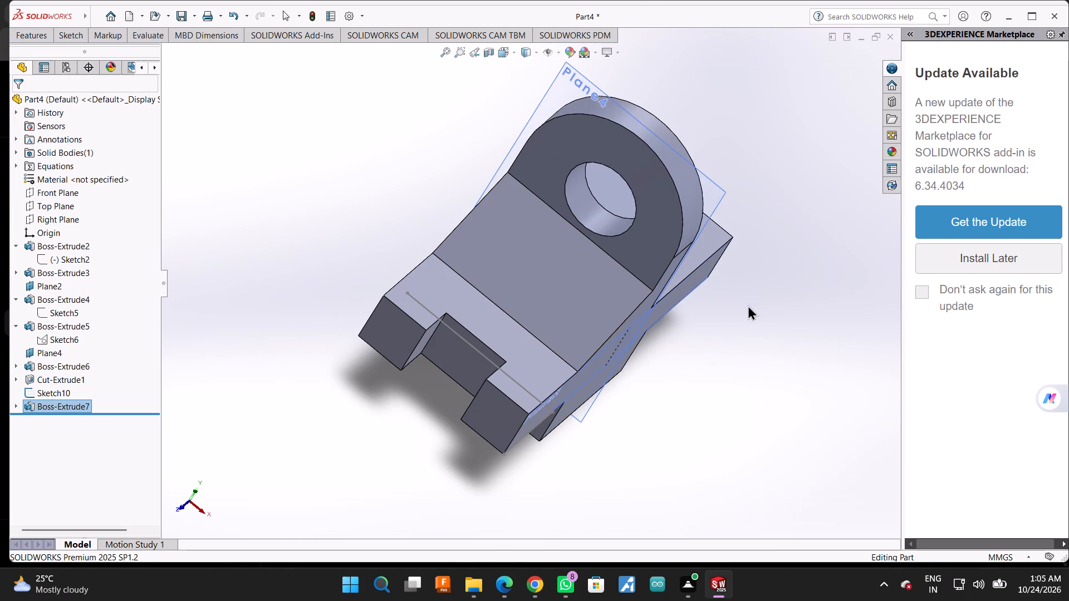
{"action": "middle_click_drag", "start_coordinate": [748, 305], "coordinate": [768, 185]}
{"action": "scroll", "coordinate": [698, 193], "scroll_direction": "up", "scroll_amount": 1}
{"action": "middle_click_drag", "start_coordinate": [230, 179], "coordinate": [271, 248]}
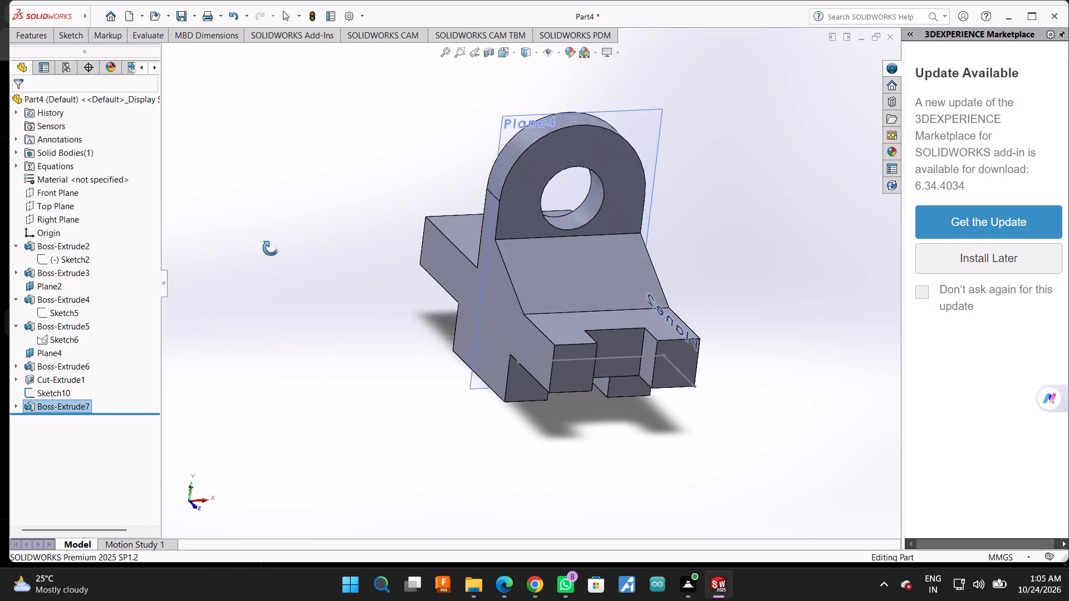
{"action": "middle_click_drag", "start_coordinate": [271, 248], "coordinate": [223, 206]}
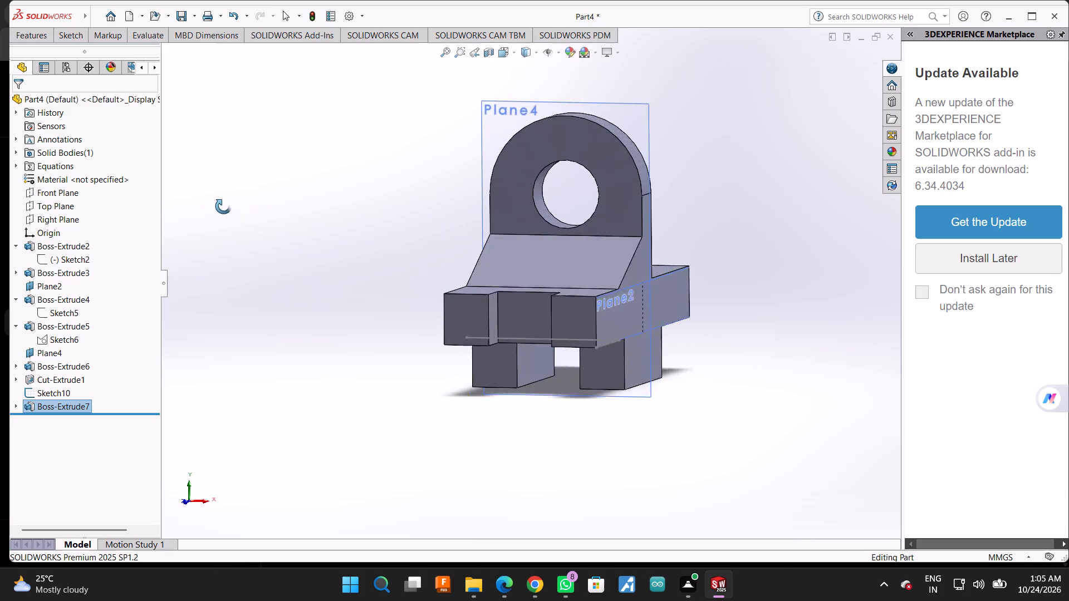
{"action": "middle_click_drag", "start_coordinate": [223, 206], "coordinate": [286, 245]}
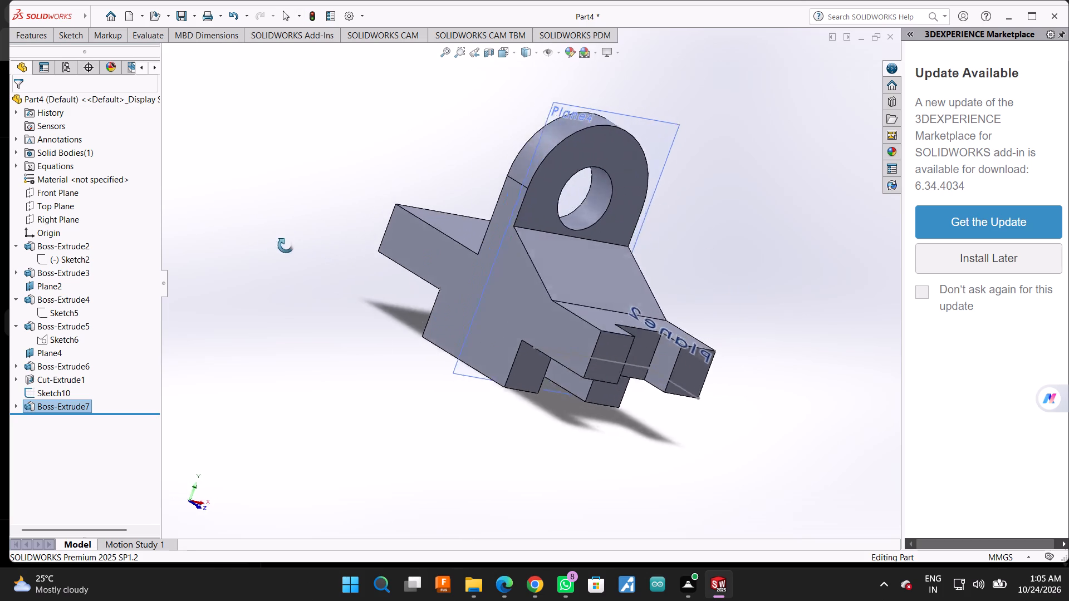
{"action": "middle_click_drag", "start_coordinate": [286, 245], "coordinate": [188, 214]}
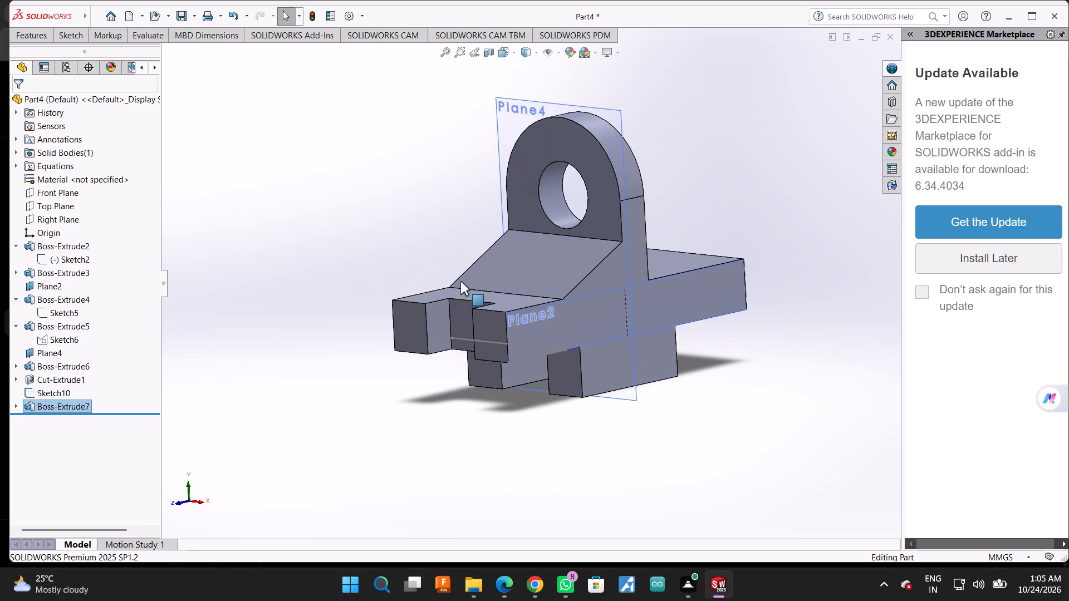
{"action": "scroll", "coordinate": [700, 198], "scroll_direction": "up", "scroll_amount": 1}
{"action": "scroll", "coordinate": [700, 198], "scroll_direction": "down", "scroll_amount": 1}
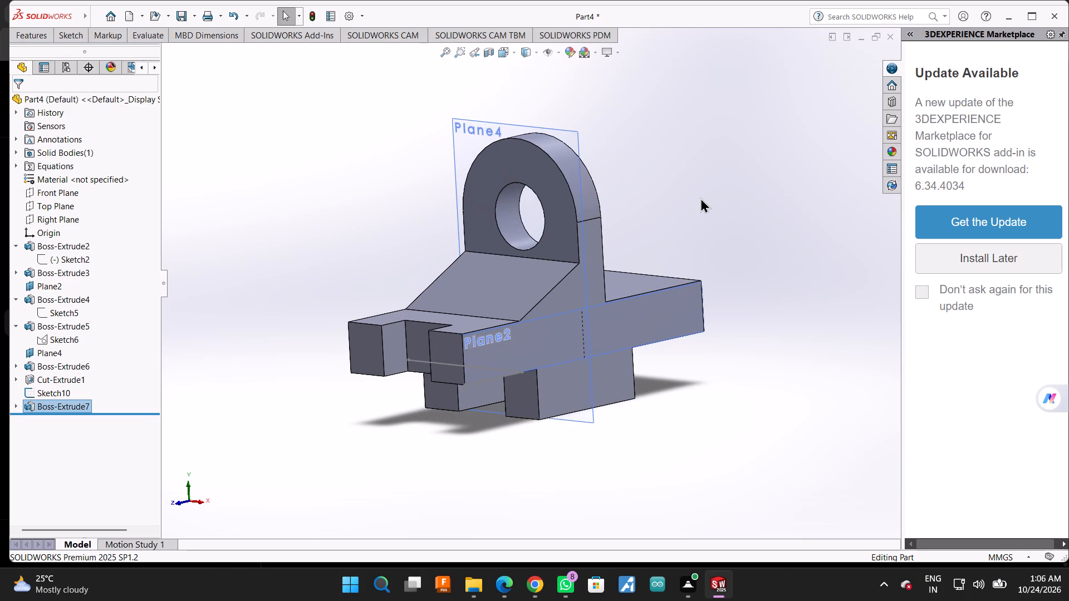
{"action": "middle_click_drag", "start_coordinate": [678, 208], "coordinate": [681, 188]}
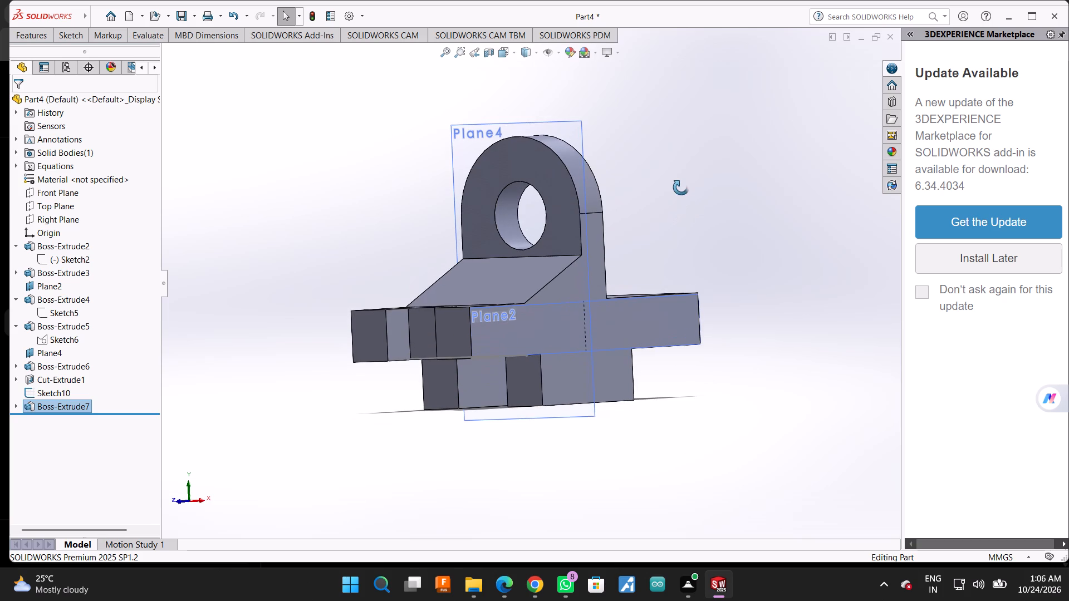
{"action": "middle_click_drag", "start_coordinate": [681, 188], "coordinate": [698, 209]}
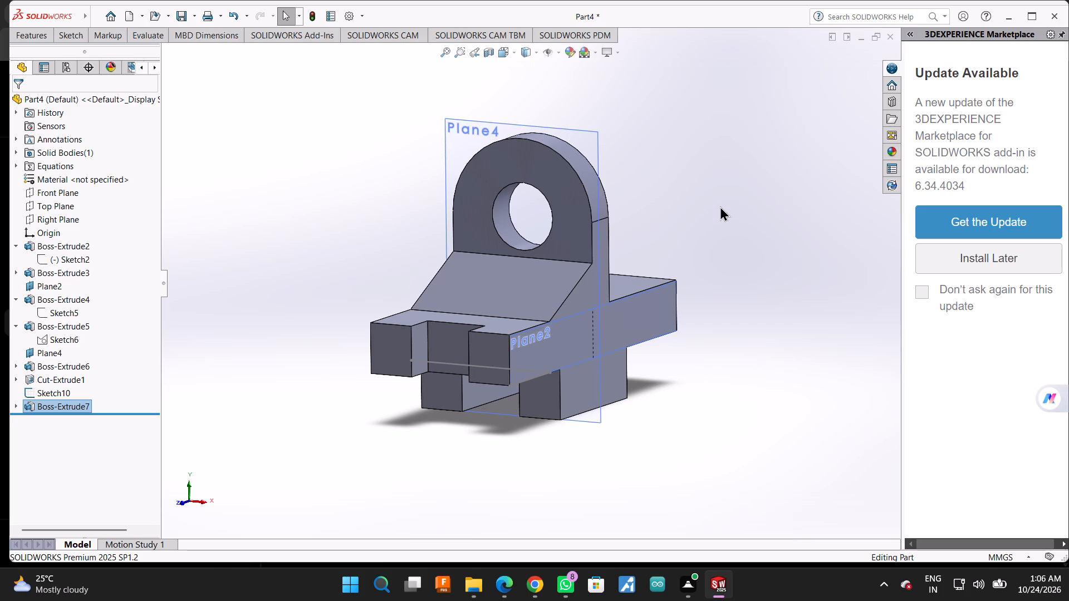
Save the part.
{"action": "key", "text": "ctrl+s"}
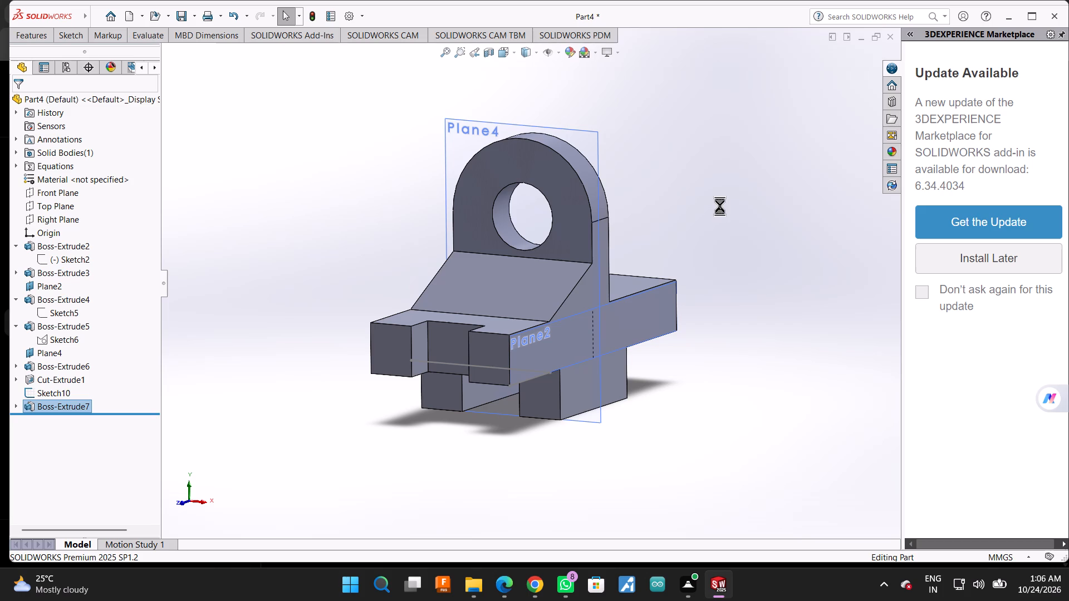
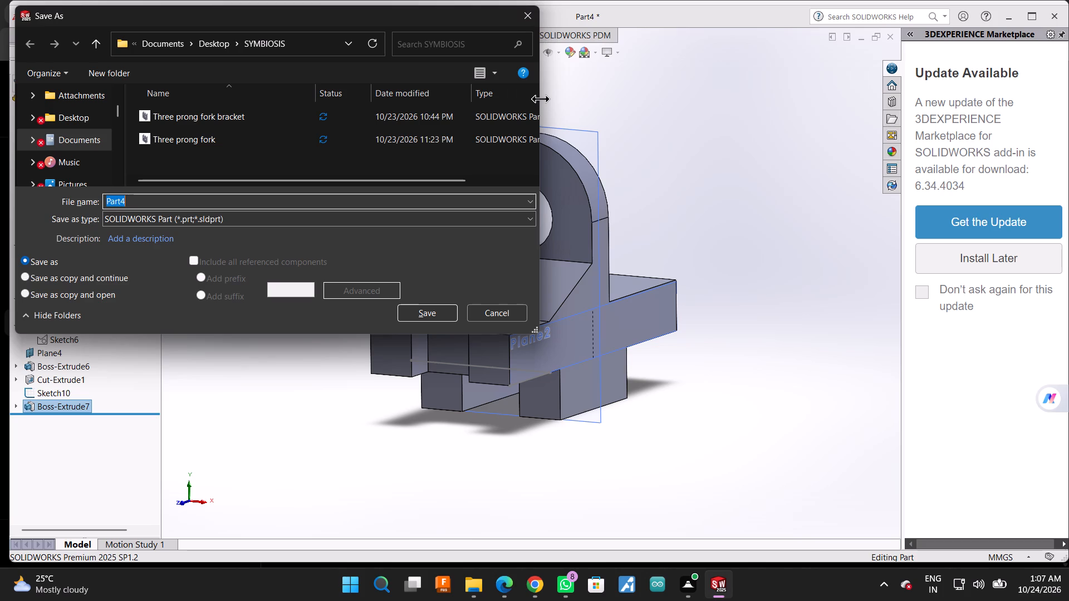
Name the part file "Support bracket" and save it as a SOLIDWORKS part in the SYMBIOSIS folder.
{"action": "key", "text": "BackSpace"}
{"action": "key", "text": "BackSpace"}
{"action": "type", "text": "Su"}
{"action": "type", "text": "ppo"}
{"action": "type", "text": "rt"}
{"action": "key", "text": "space"}
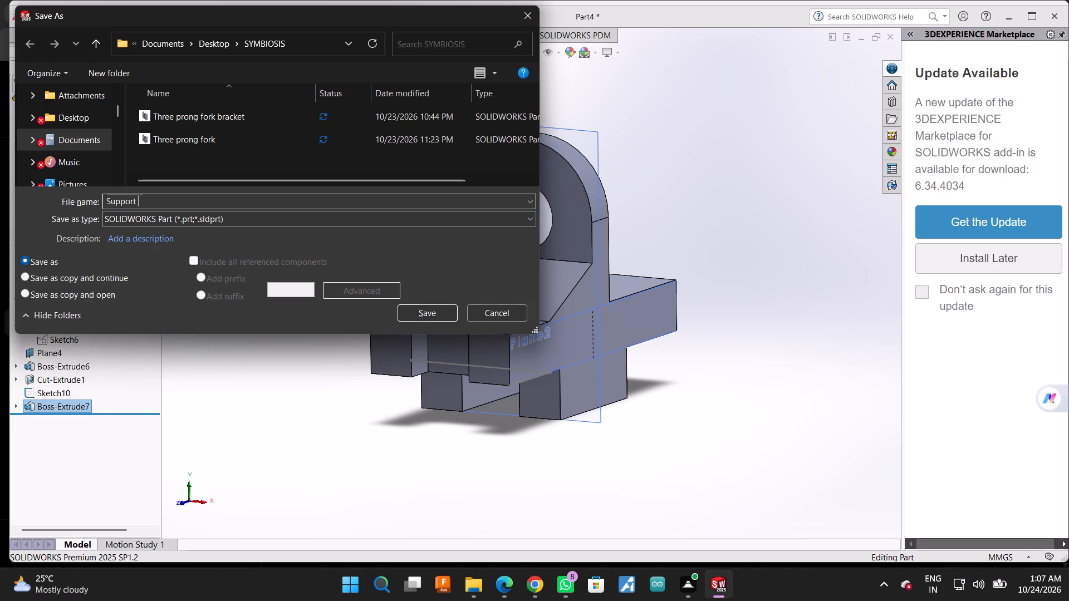
{"action": "type", "text": "bra"}
{"action": "type", "text": "cket"}
{"action": "left_click", "coordinate": [424, 312]}
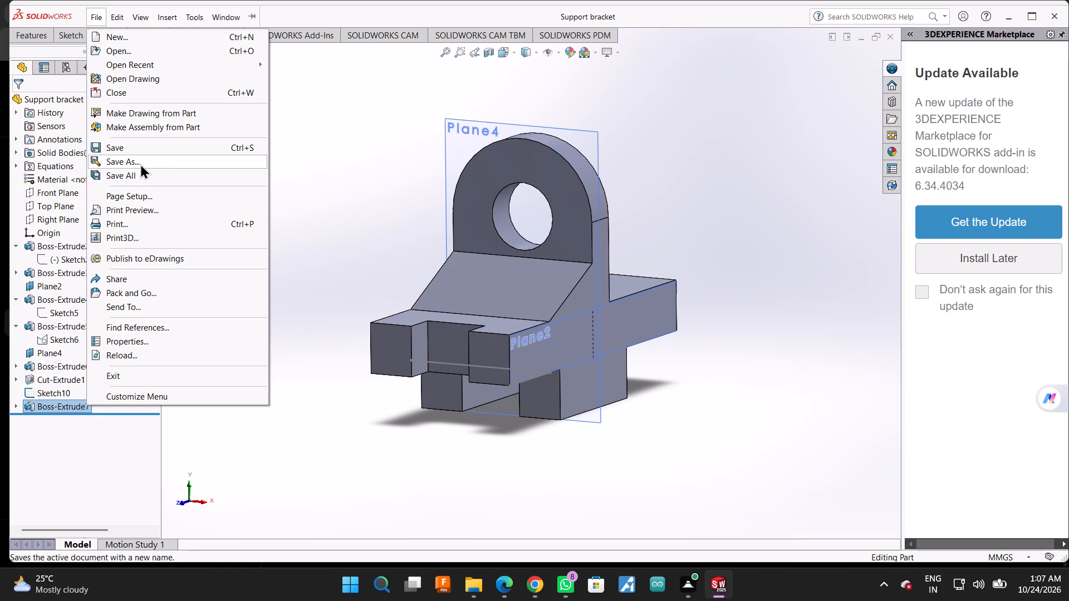
Save a copy of the part as an Adobe PDF named "Support bracket" in the SYMBIOSIS folder.
{"action": "left_click", "coordinate": [140, 164]}
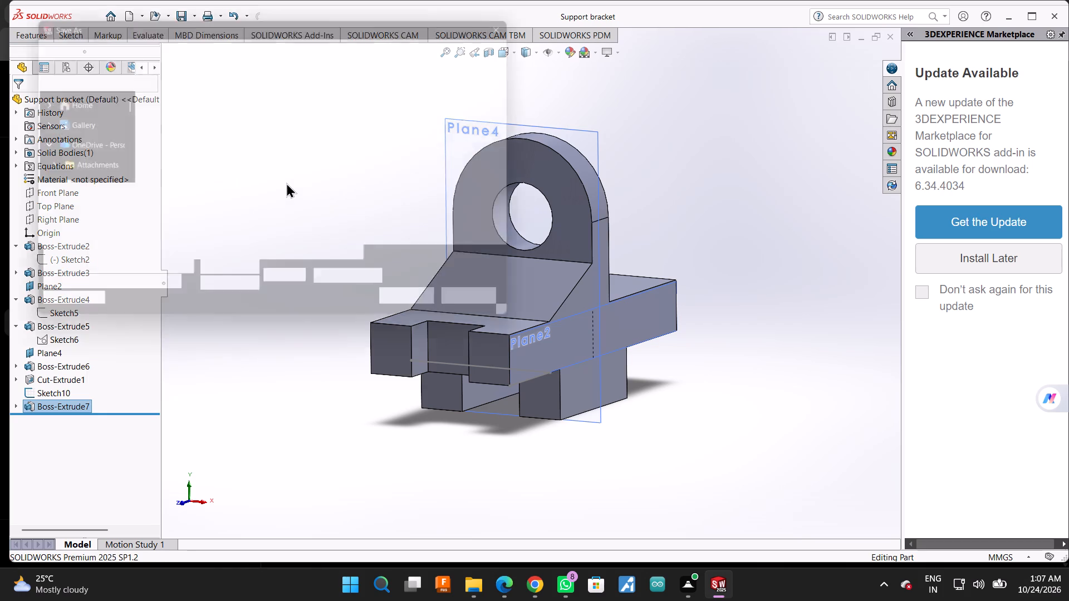
{"action": "left_click", "coordinate": [286, 216]}
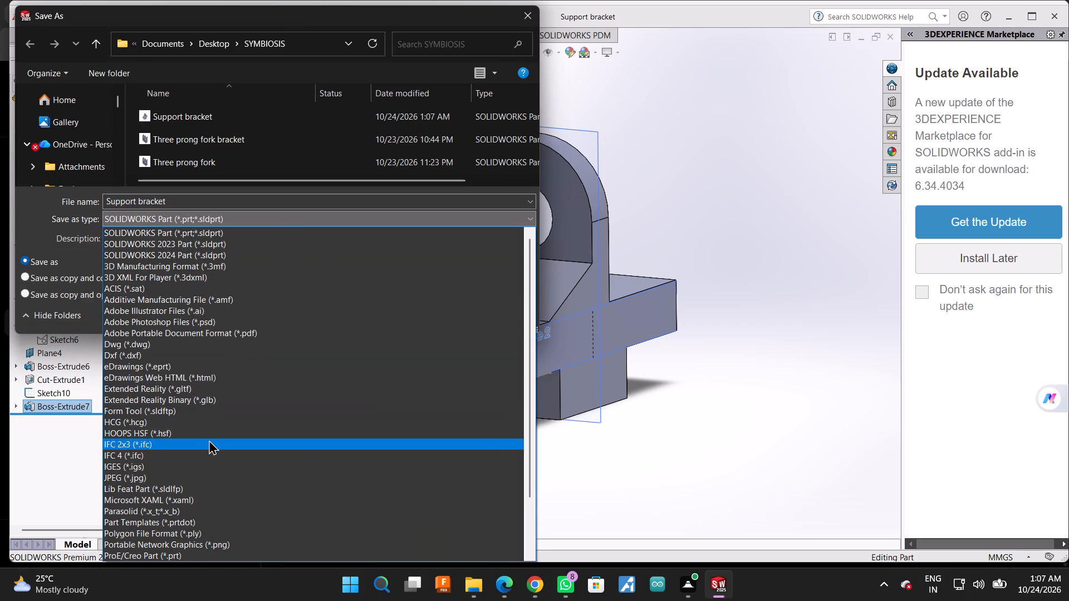
{"action": "left_click", "coordinate": [205, 336]}
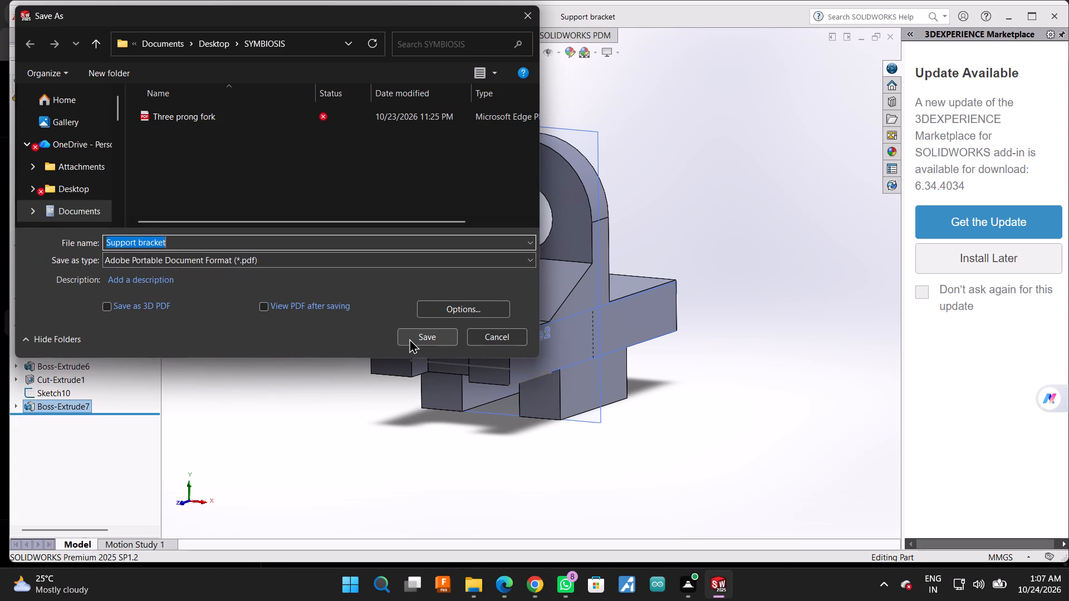
{"action": "left_click", "coordinate": [410, 334]}
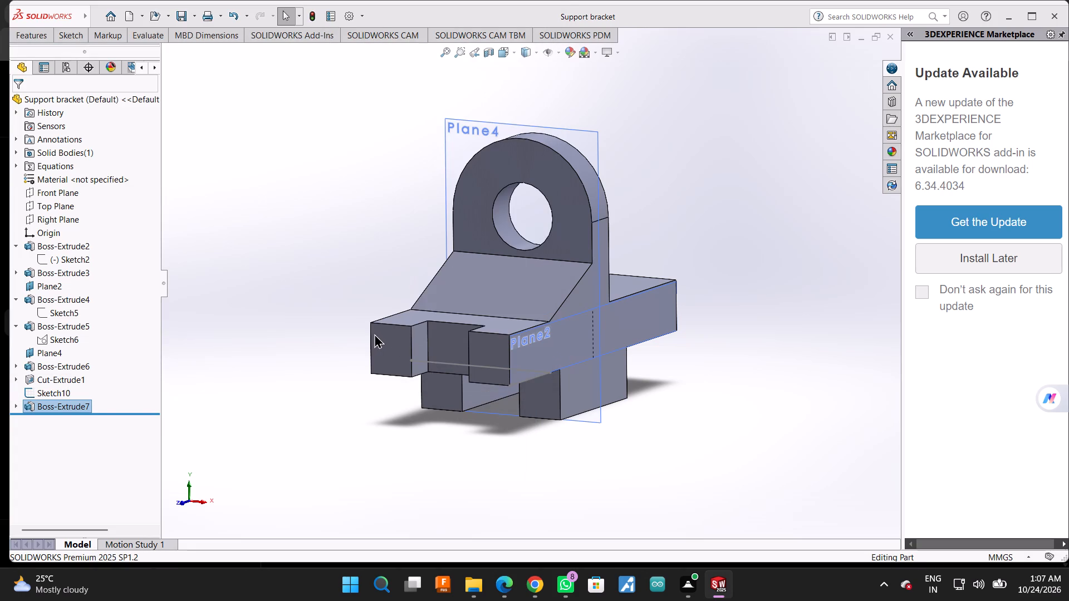